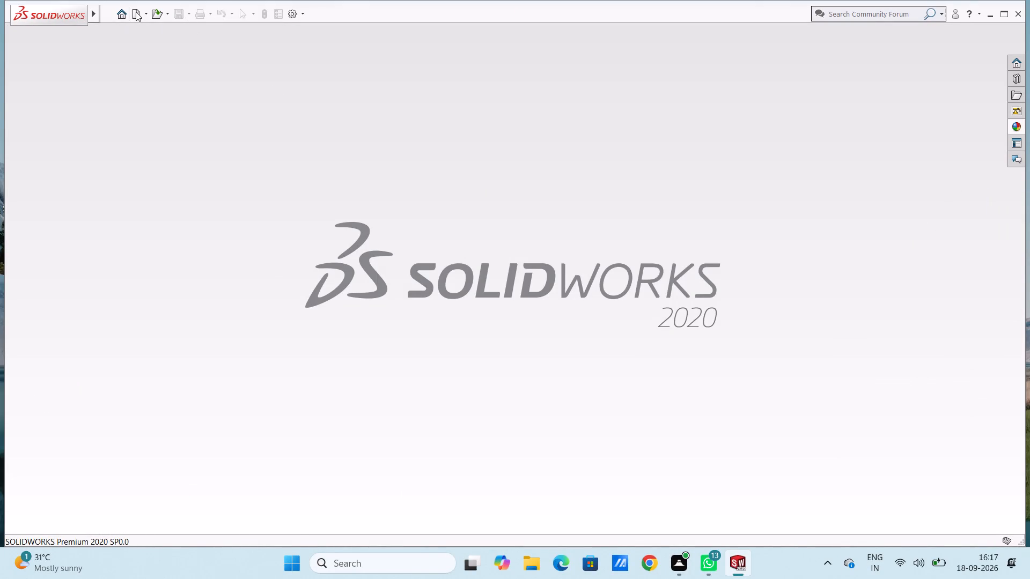
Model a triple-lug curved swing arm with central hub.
Create a new part and start a sketch on the Front Plane.
left_click(136, 12)
left_click(430, 416)
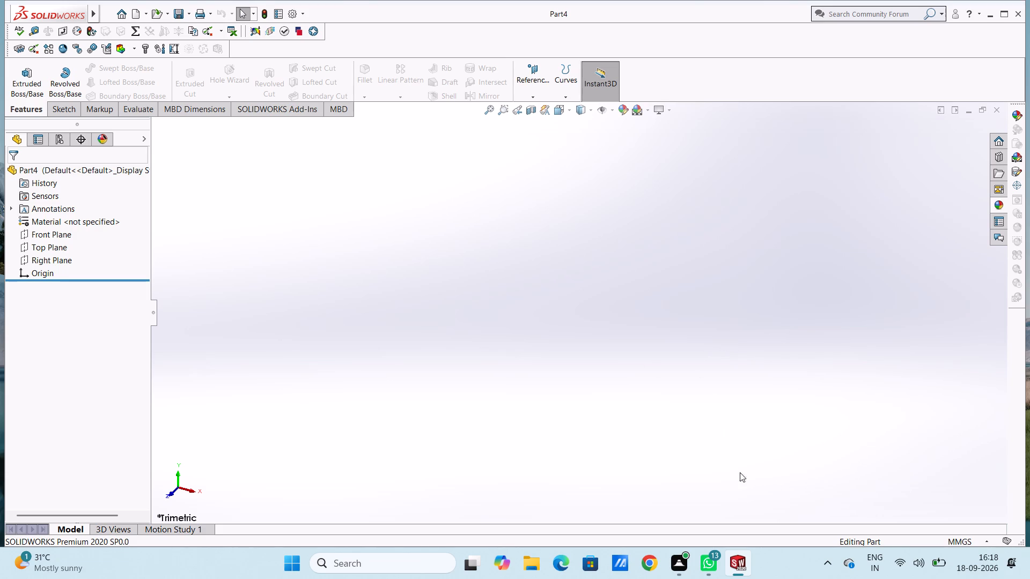
left_click(57, 229)
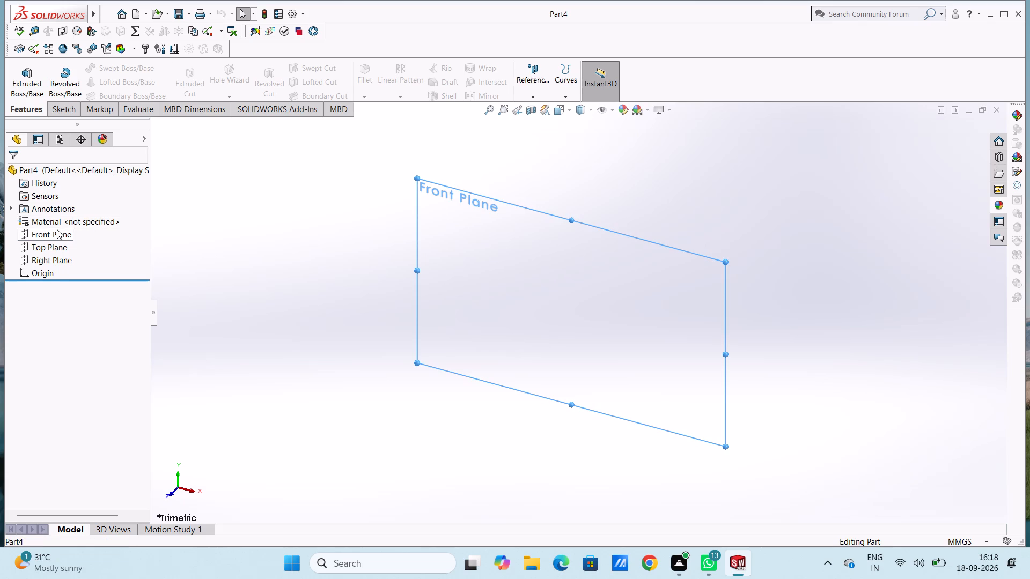
left_click_drag(62, 208, 69, 214)
left_click(279, 297)
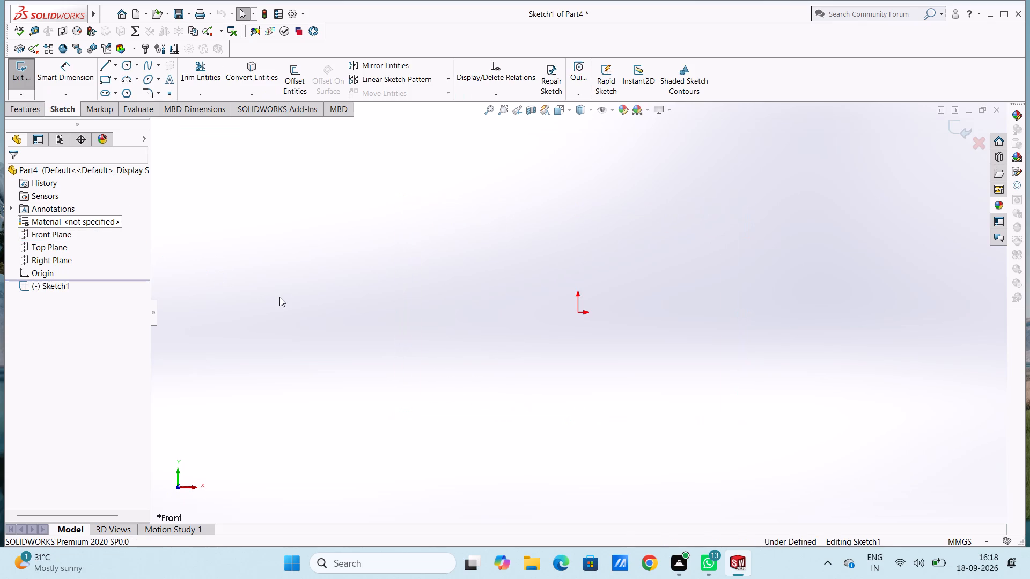
Draw two concentric circles centred on the origin, with radii of 25 mm and 15 mm.
scroll(542, 320, "down", 4)
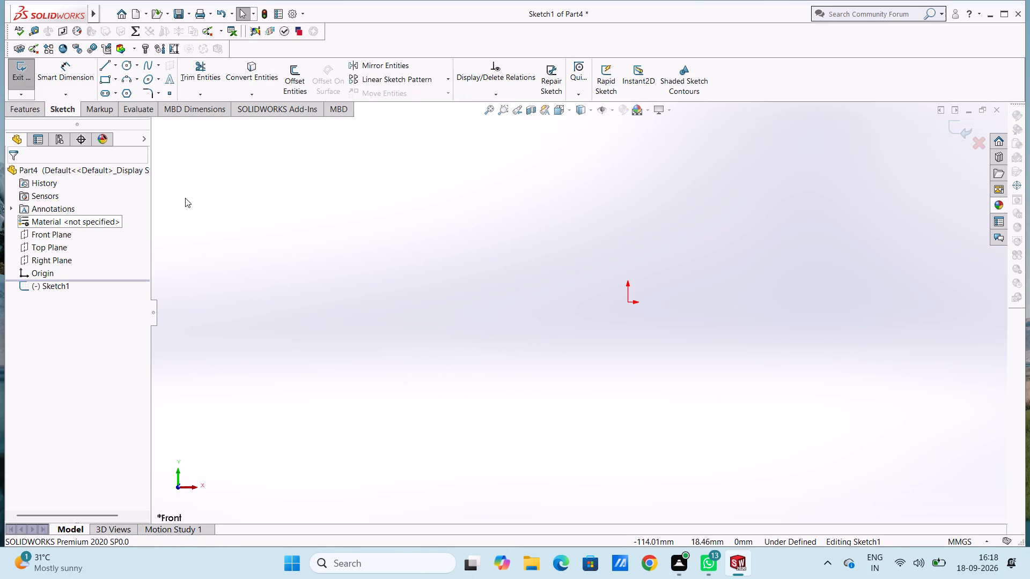
left_click(131, 68)
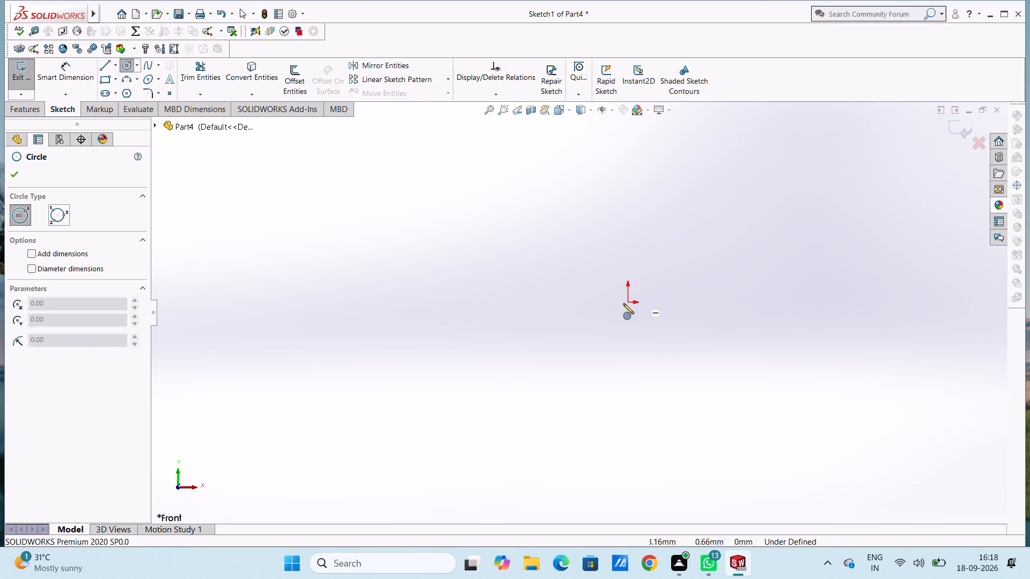
left_click(631, 303)
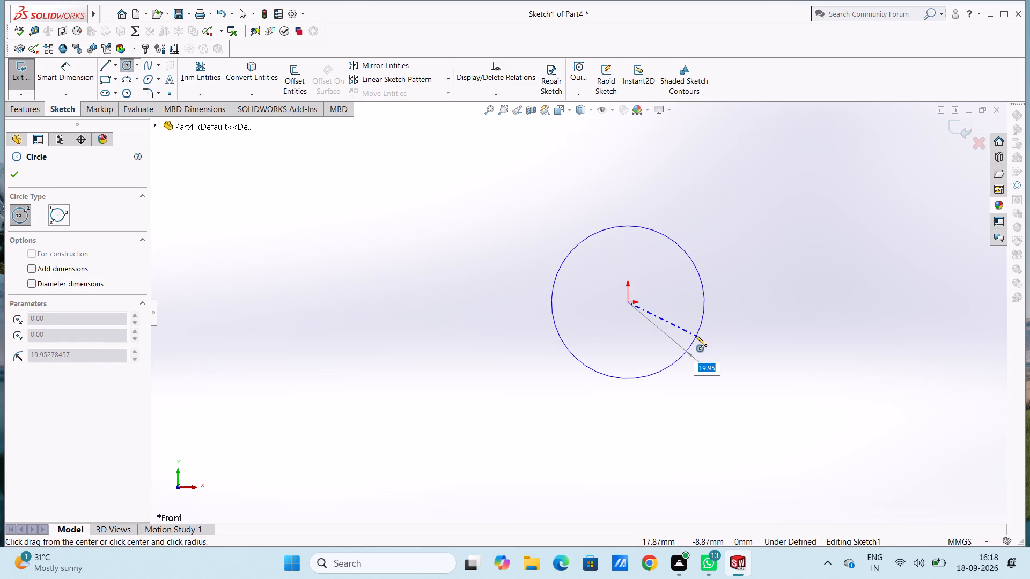
type("25")
key("Return")
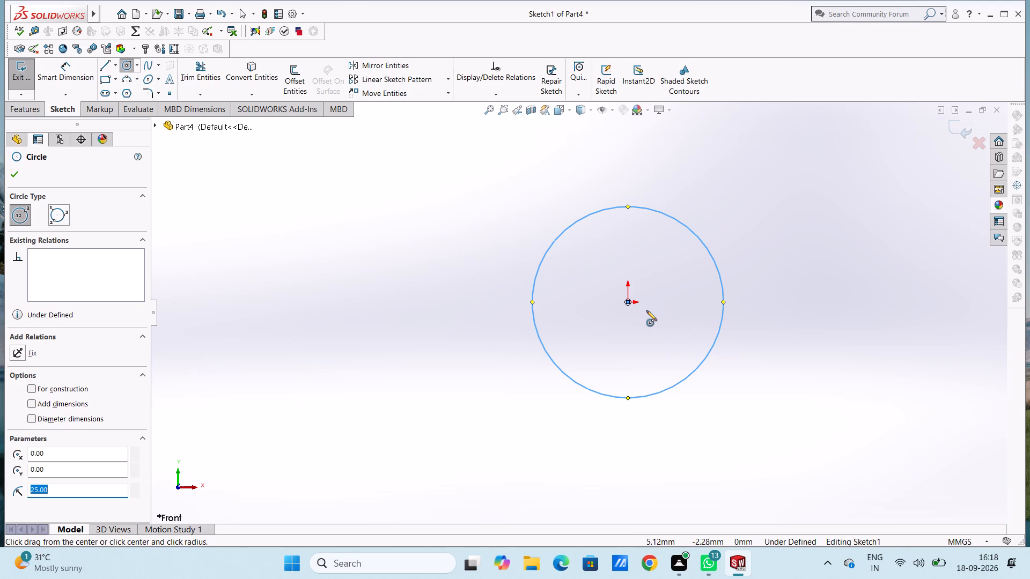
left_click(629, 302)
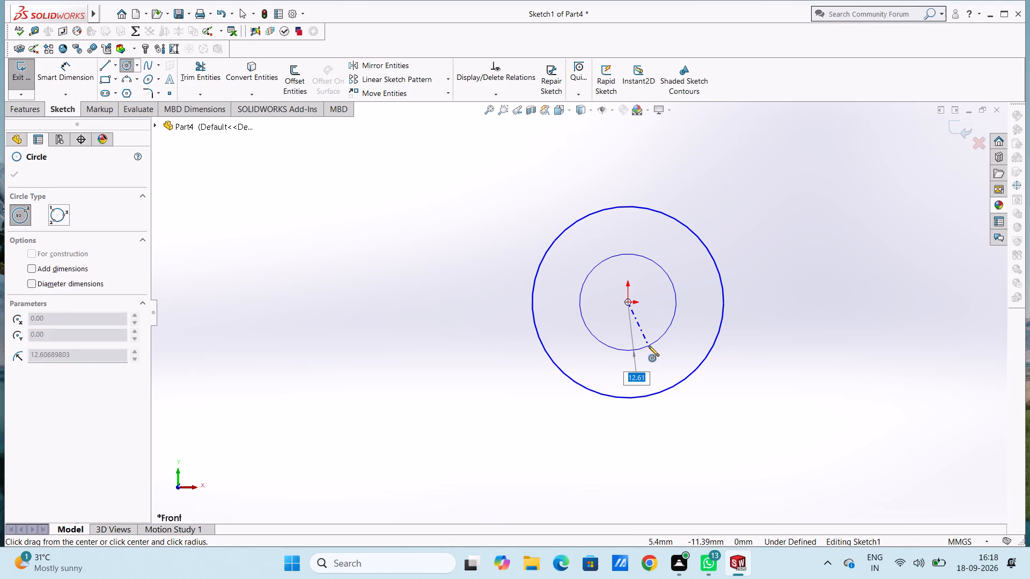
type("15")
key("Return")
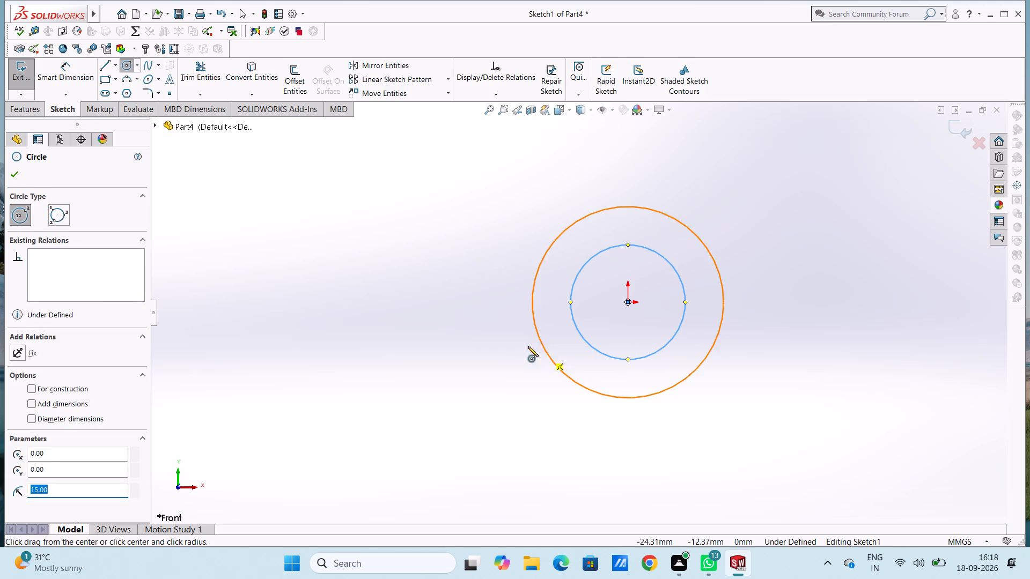
Add diameter dimensions of 50 mm to the outer circle and 30 mm to the inner circle.
left_click(85, 70)
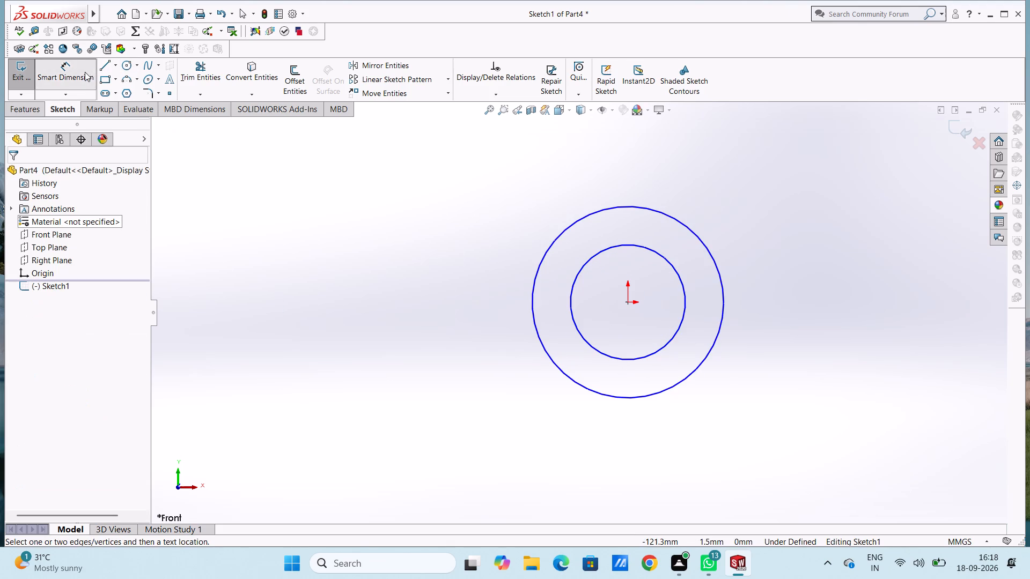
left_click(546, 353)
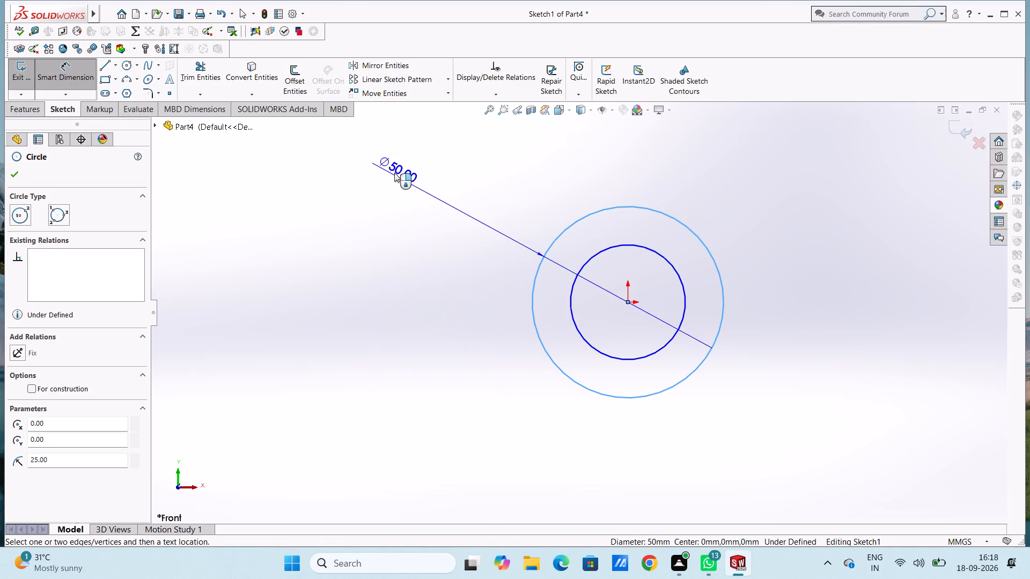
left_click(291, 180)
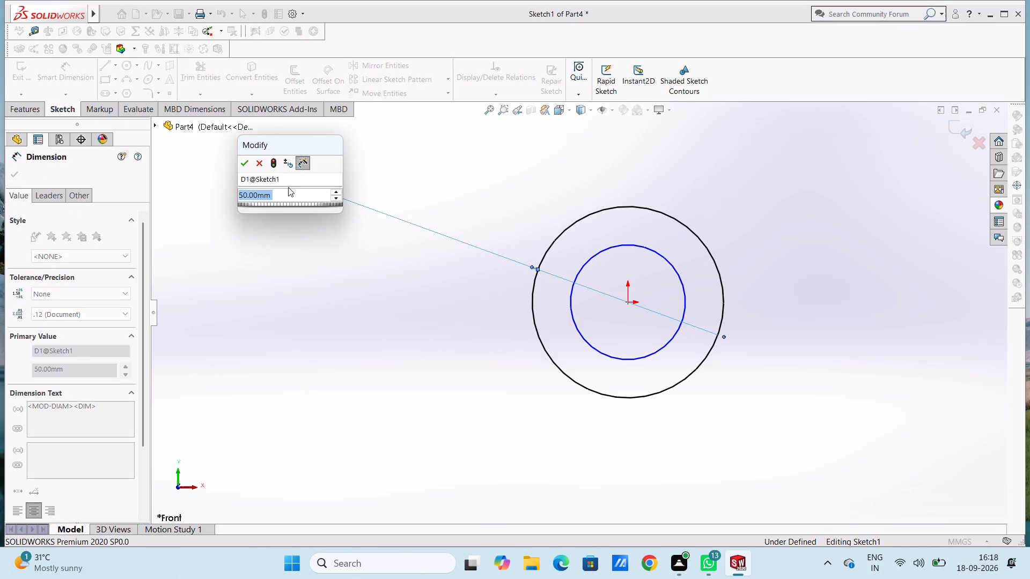
left_click(245, 164)
left_click(230, 173)
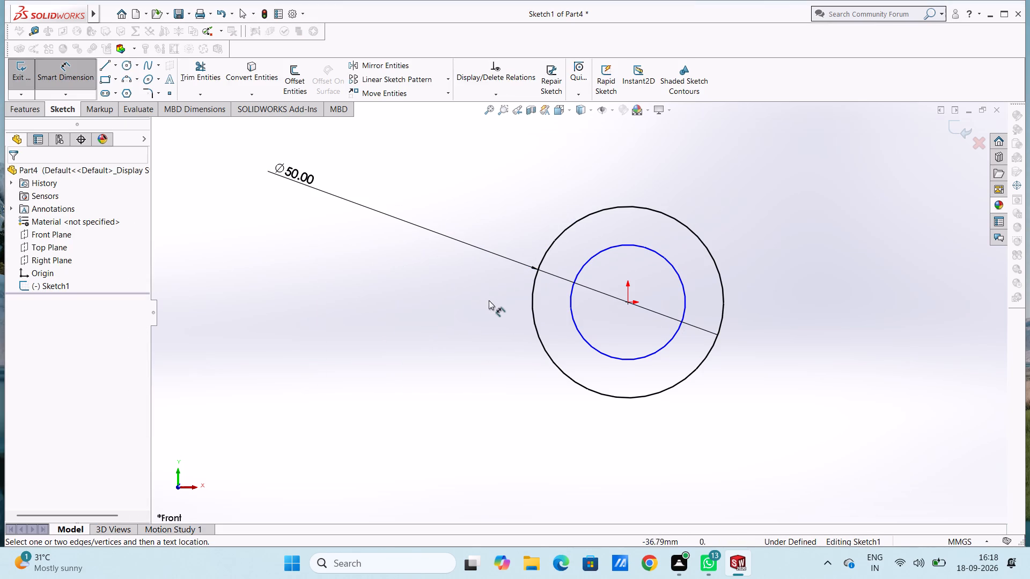
left_click(576, 322)
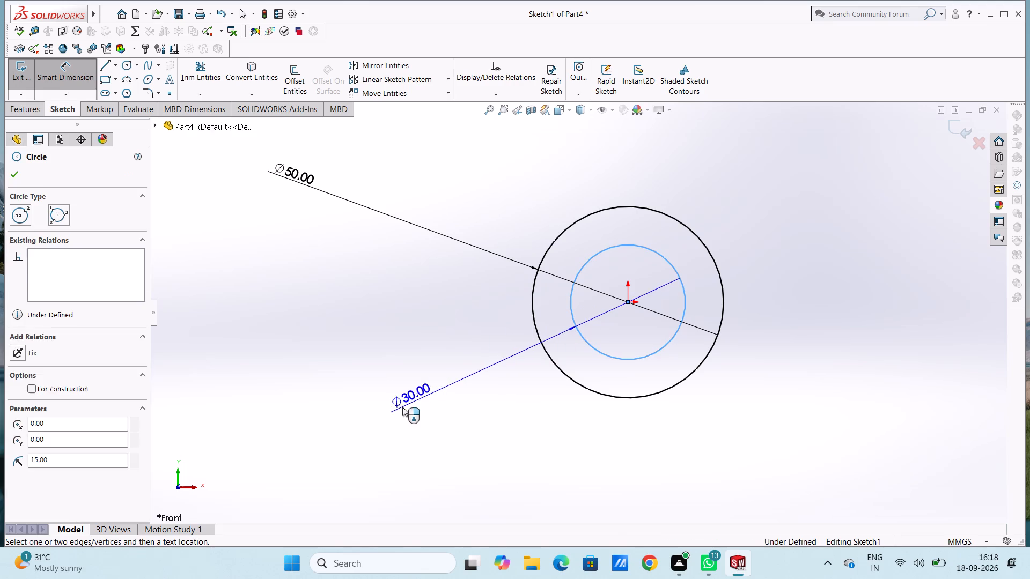
left_click(397, 409)
left_click(349, 390)
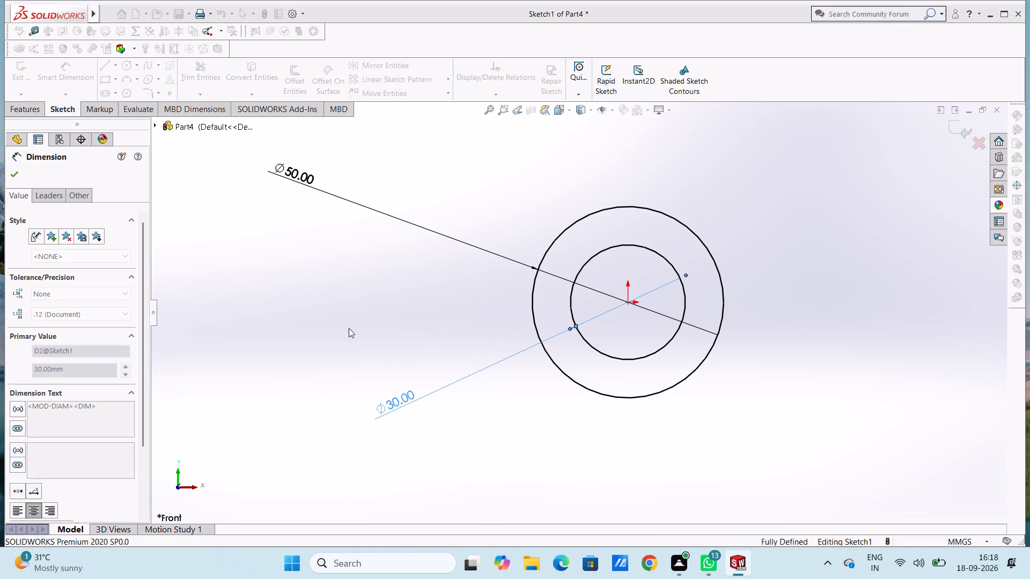
left_click(349, 311)
Draw two circles of 15 mm radius vertically aligned with the origin, one about 89 mm above and one about 76 mm below.
scroll(349, 312, "up", 2)
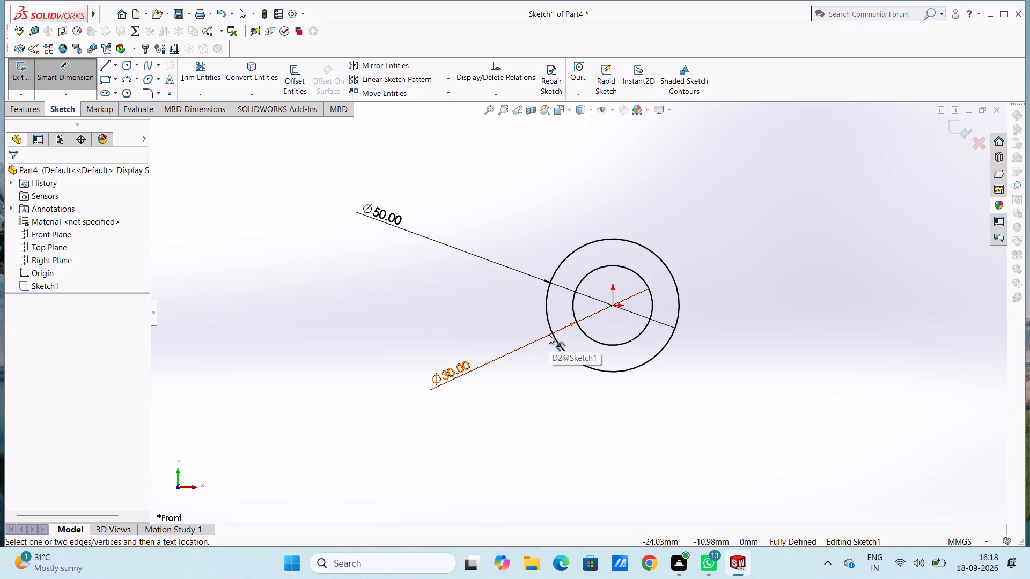
scroll(604, 235, "up", 3)
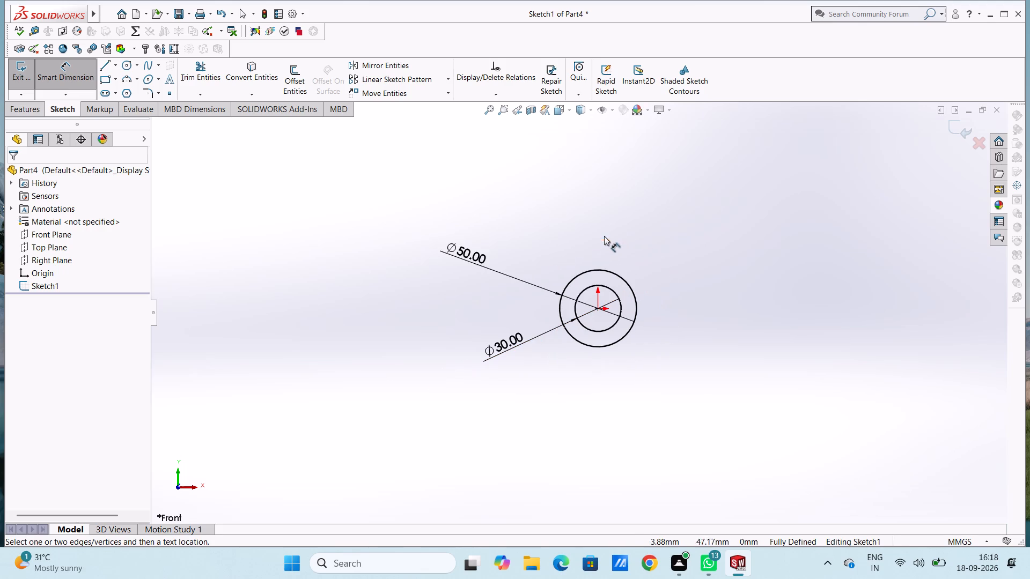
left_click(124, 63)
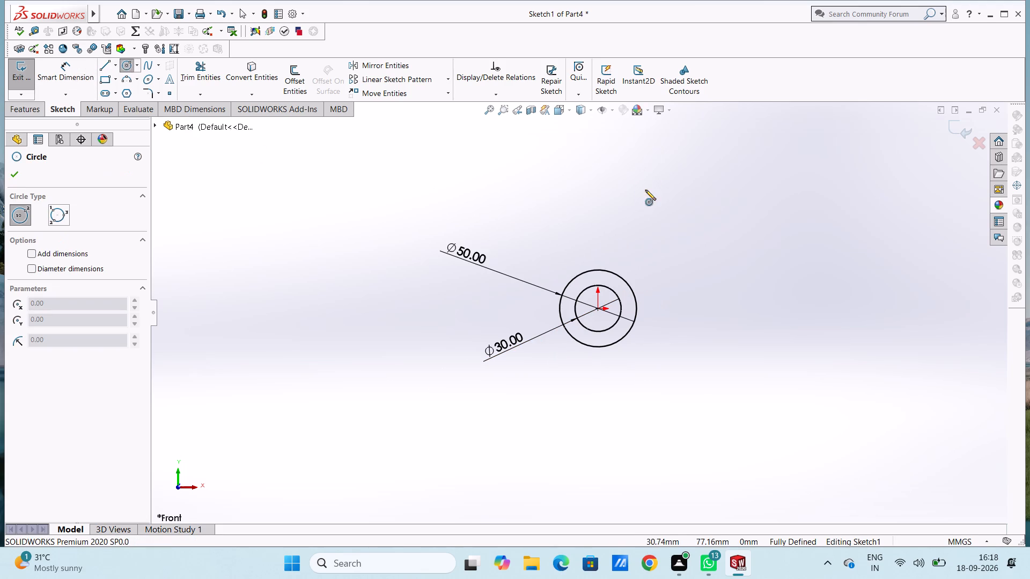
scroll(622, 171, "down", 1)
left_click(590, 179)
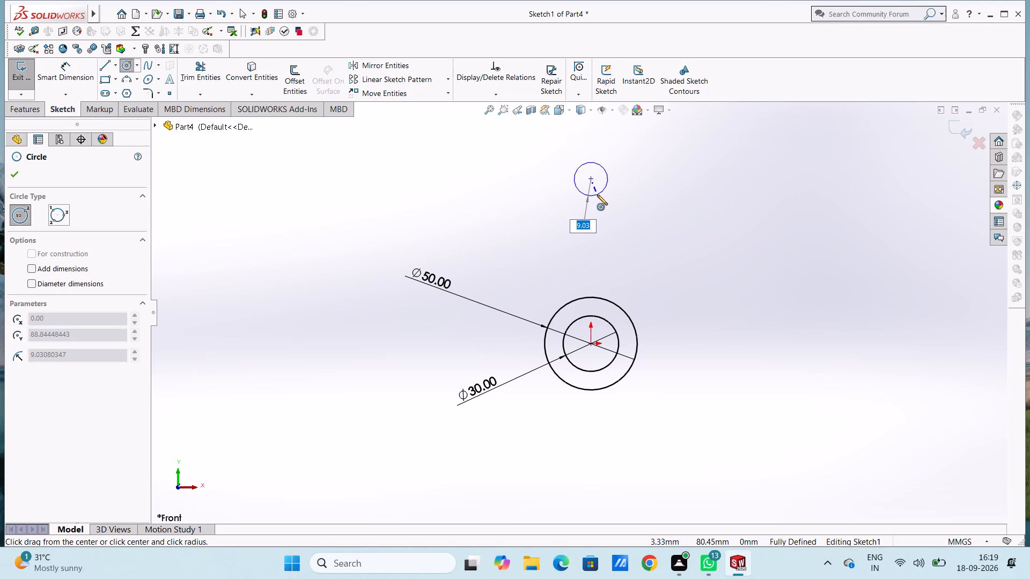
type("15")
key("Return")
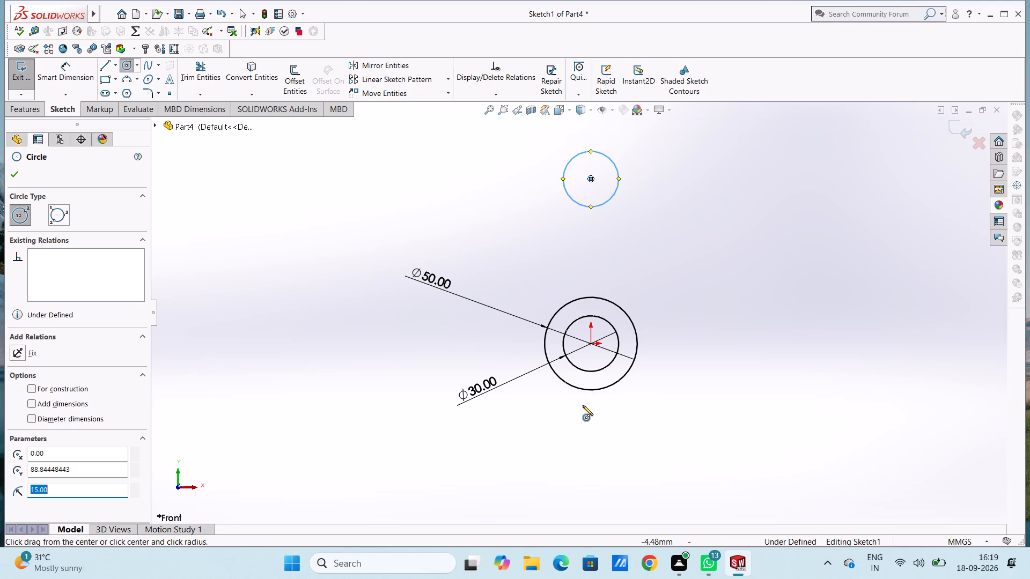
scroll(576, 416, "up", 2)
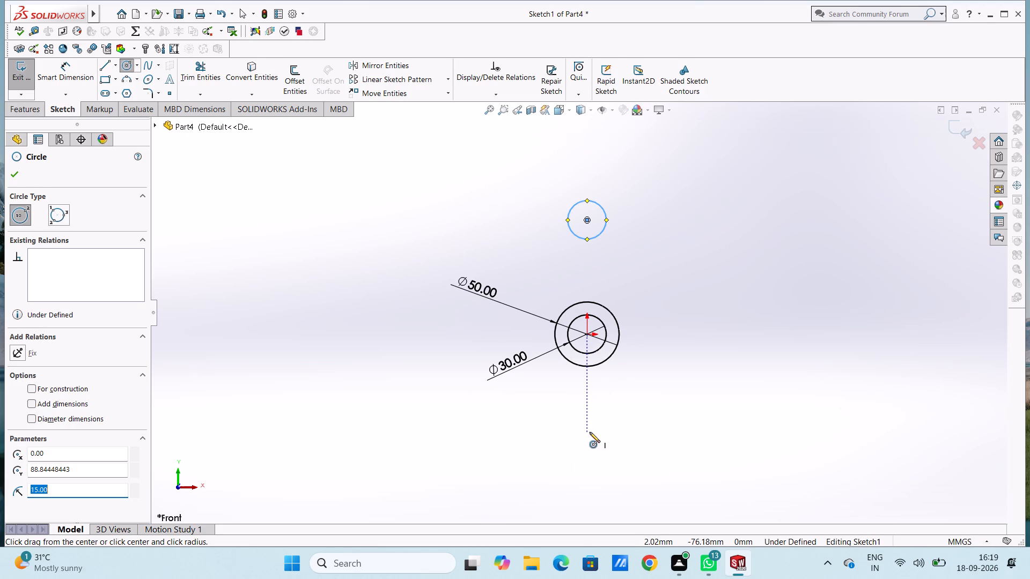
left_click(590, 432)
type("15")
key("Return")
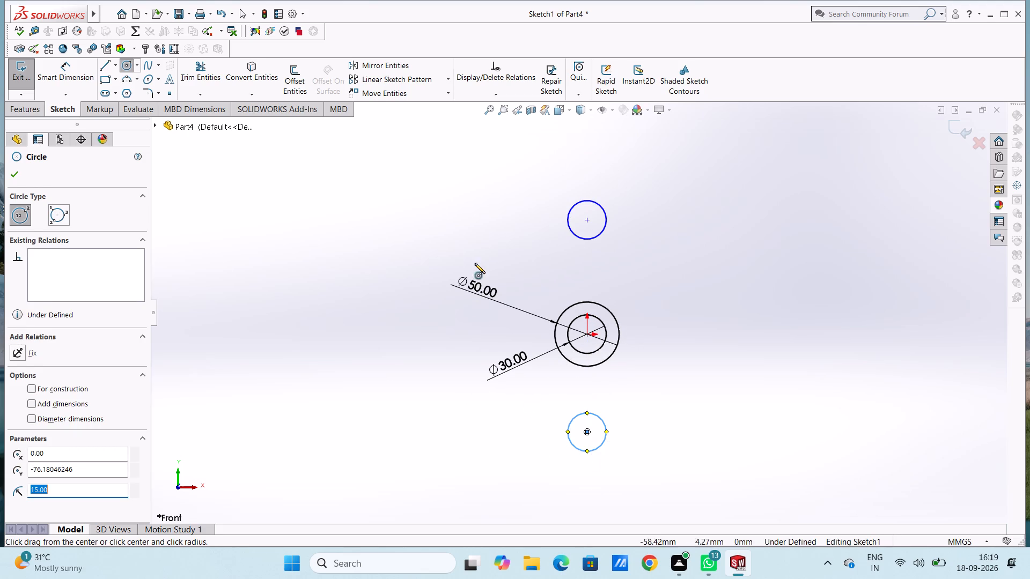
Add 30 mm diameter dimensions to the upper and lower circles.
left_click(72, 80)
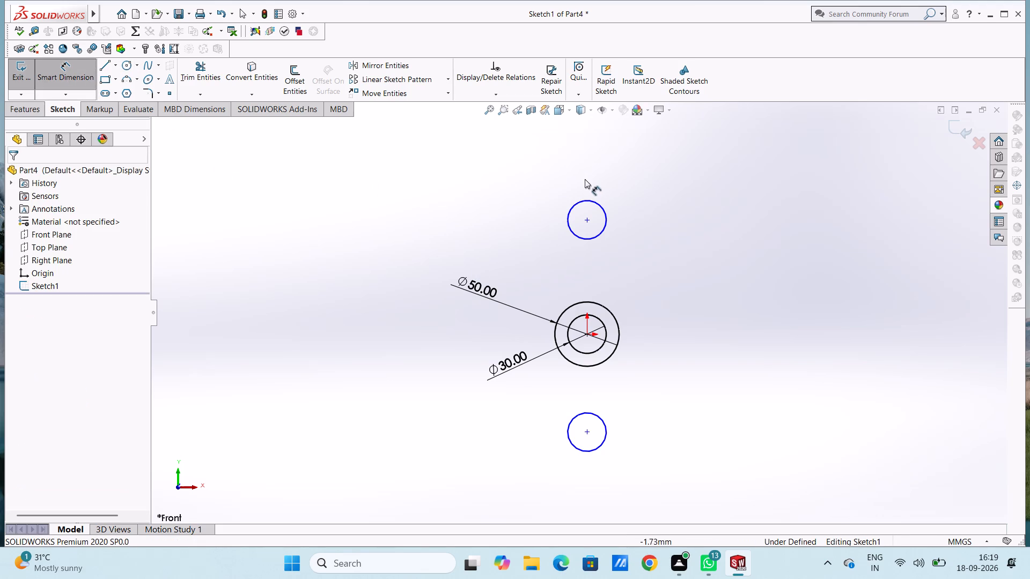
left_click(598, 205)
left_click(778, 152)
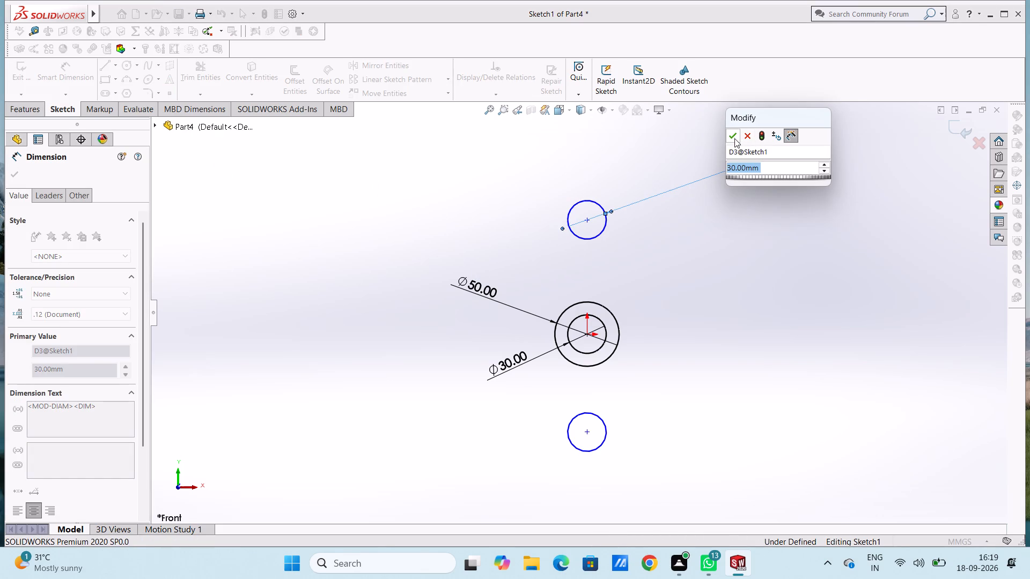
left_click(734, 138)
left_click(697, 240)
left_click(587, 411)
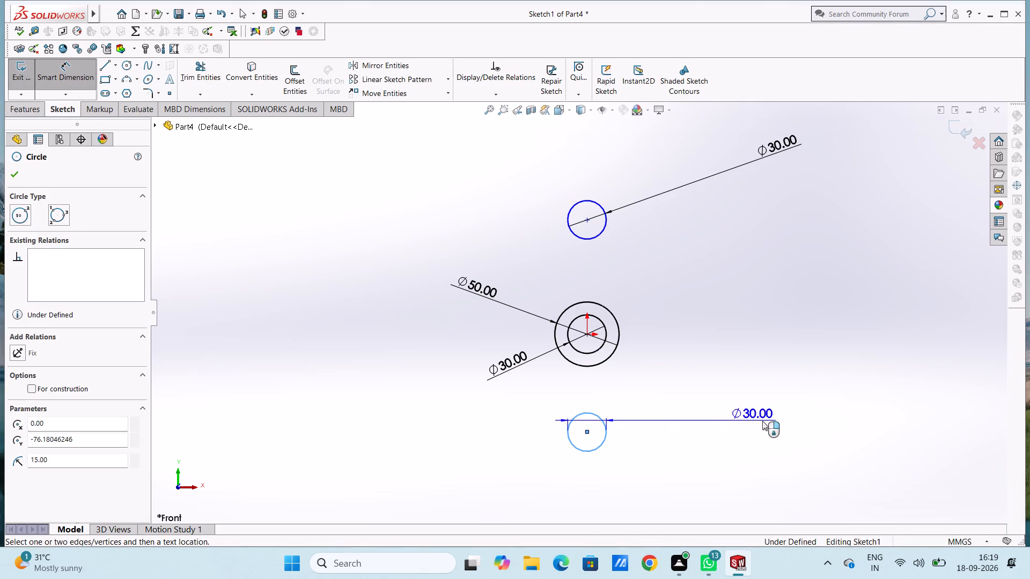
left_click(814, 414)
left_click(771, 400)
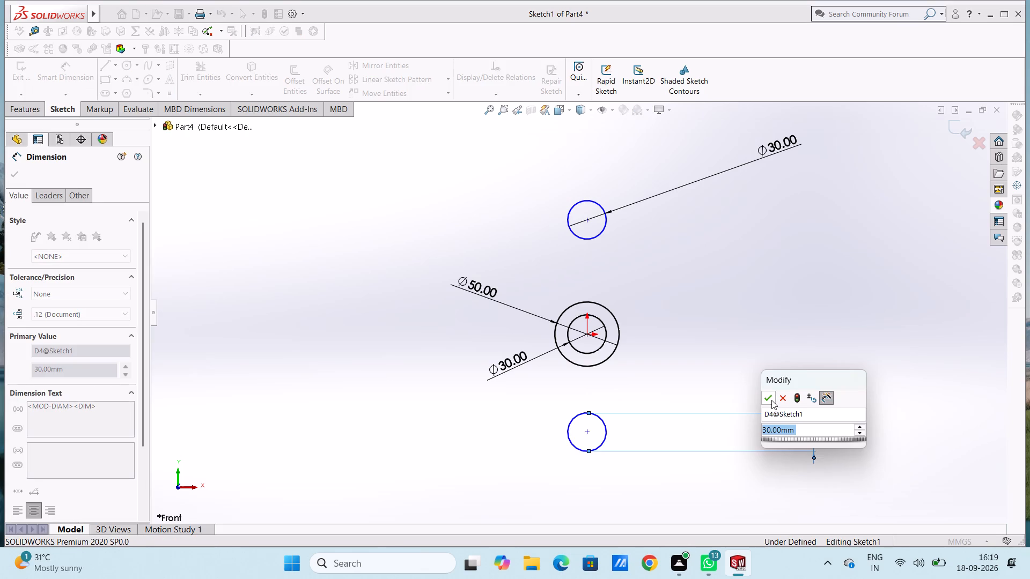
left_click(768, 350)
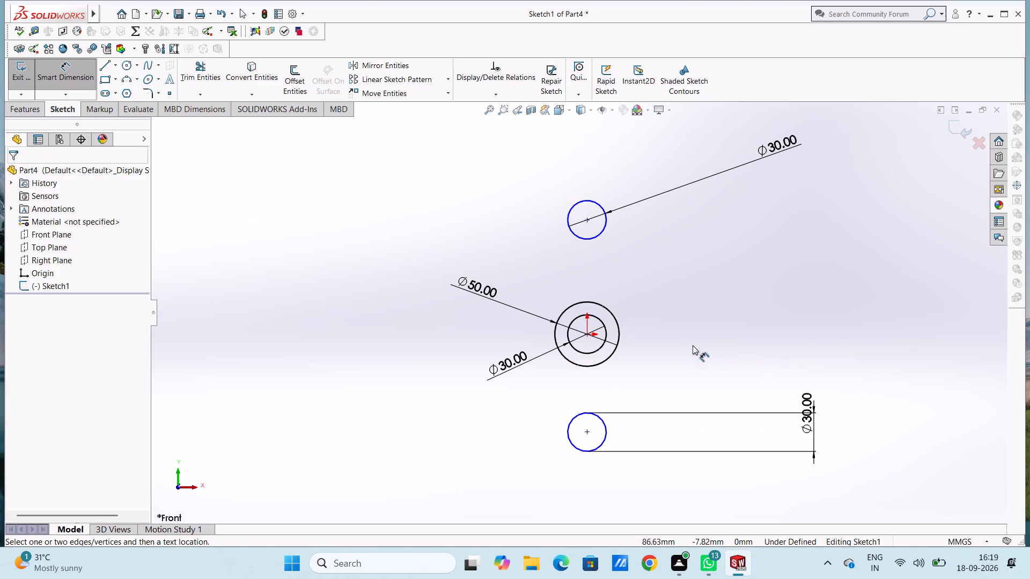
Dimension the vertical distance between the upper circle's centre and the origin as 60 mm.
left_click(587, 220)
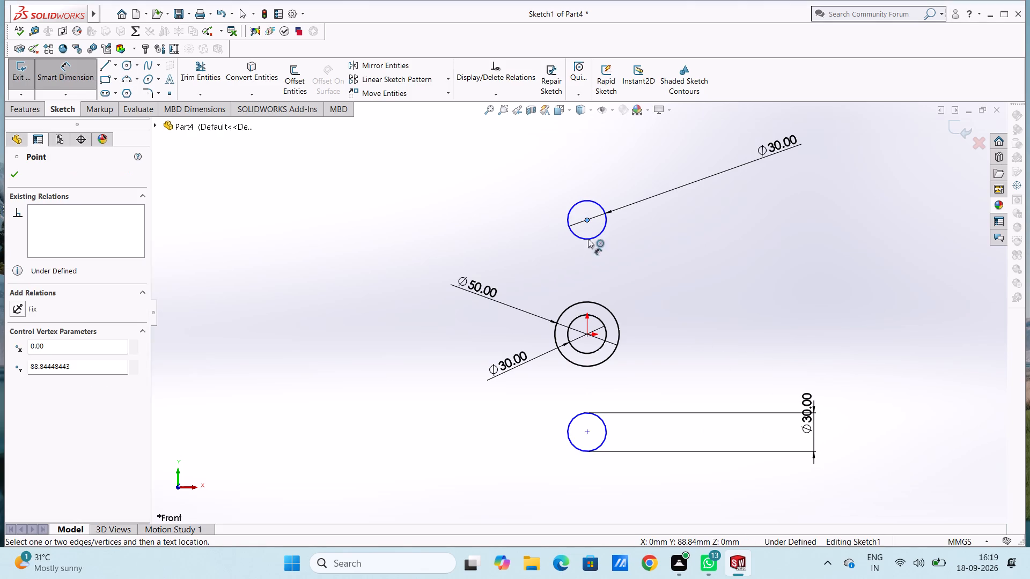
left_click(586, 336)
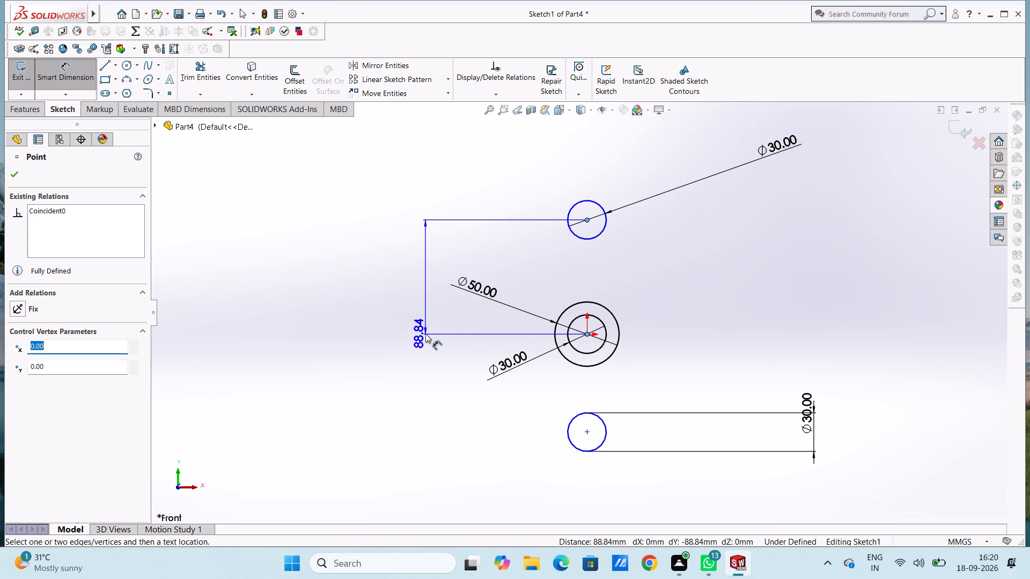
left_click(407, 334)
type("60")
key("Return")
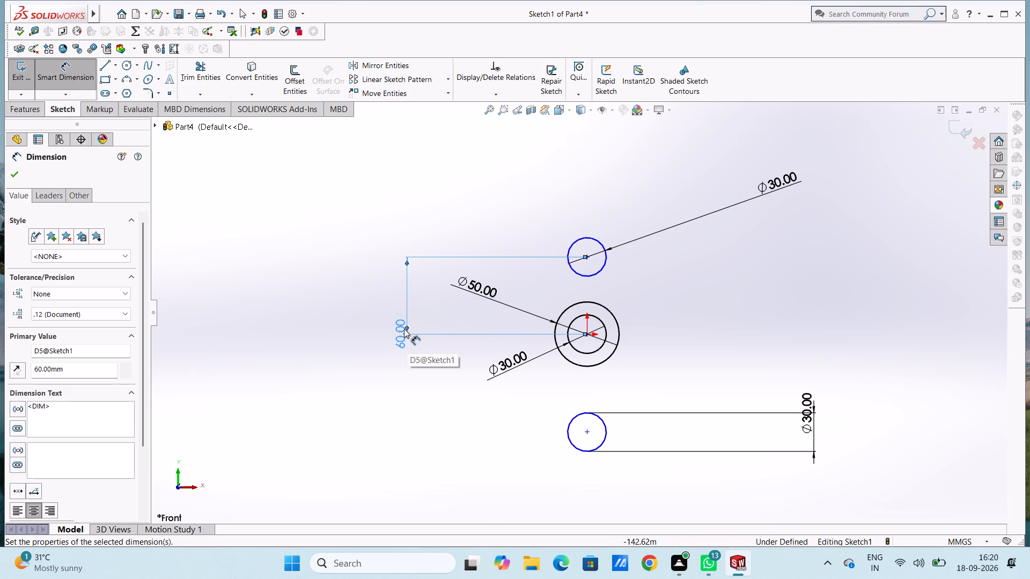
Set the vertical distance between the upper circle's centre and the origin to 80 mm.
double_click(404, 330)
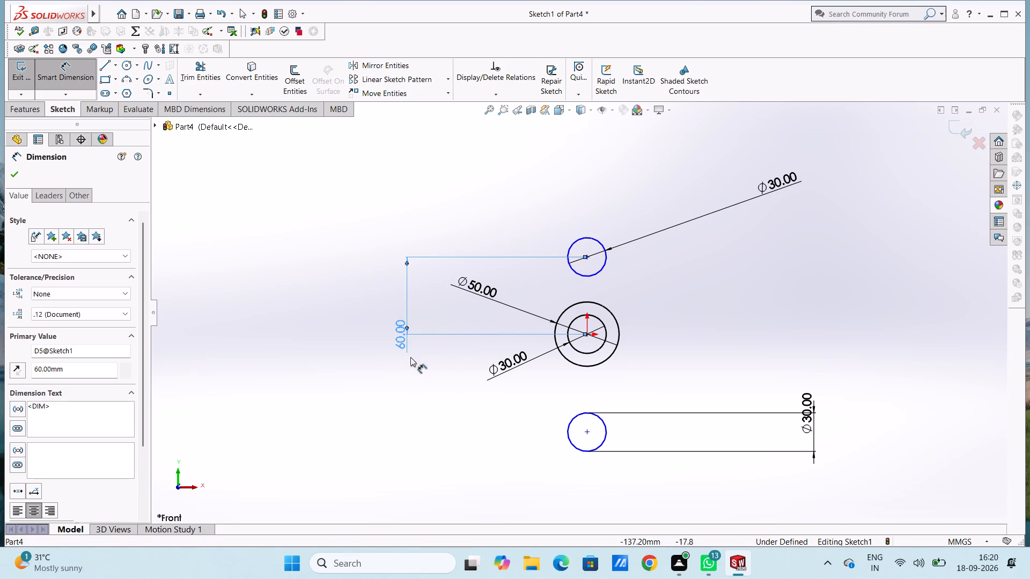
left_click(412, 412)
double_click(404, 318)
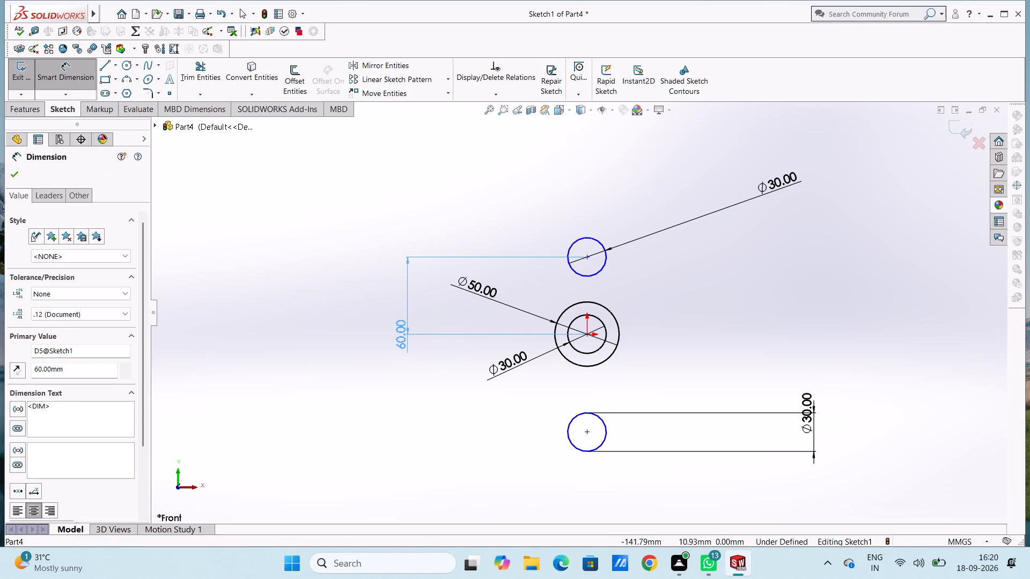
left_click(415, 440)
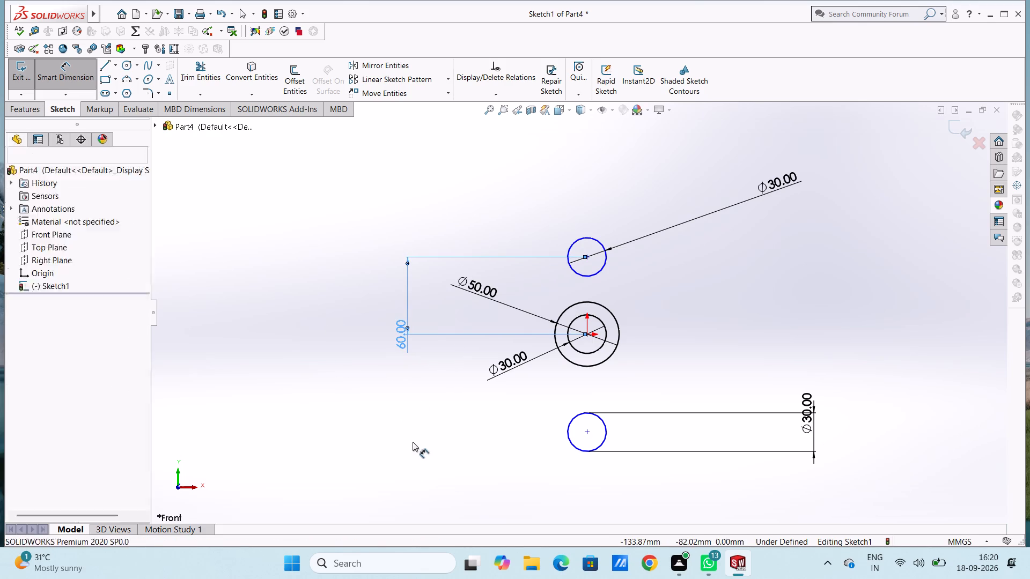
double_click(397, 338)
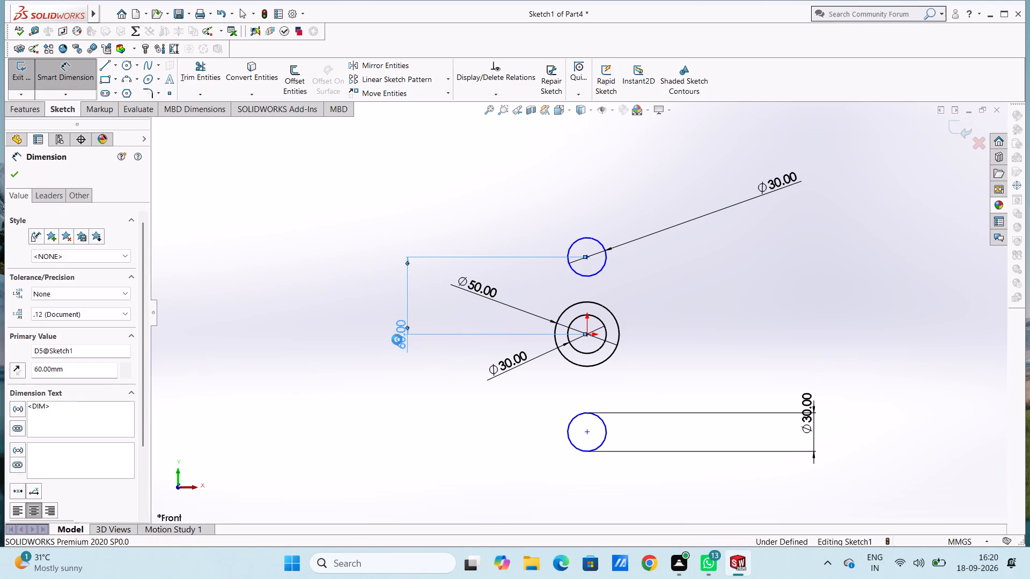
type("80")
key("Return")
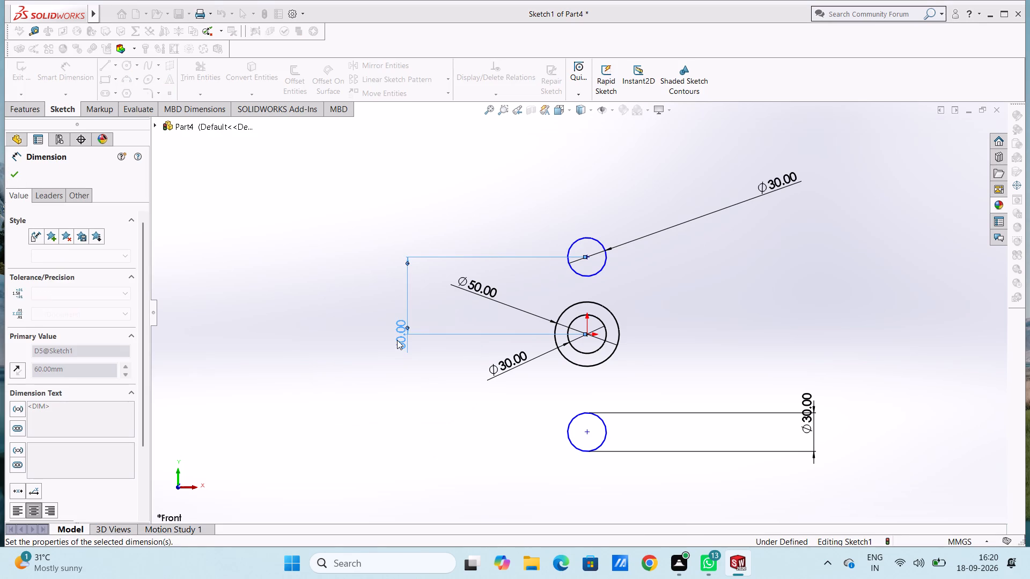
Dimension the vertical distance between the origin and the lower circle's centre as 80 mm.
left_click(436, 427)
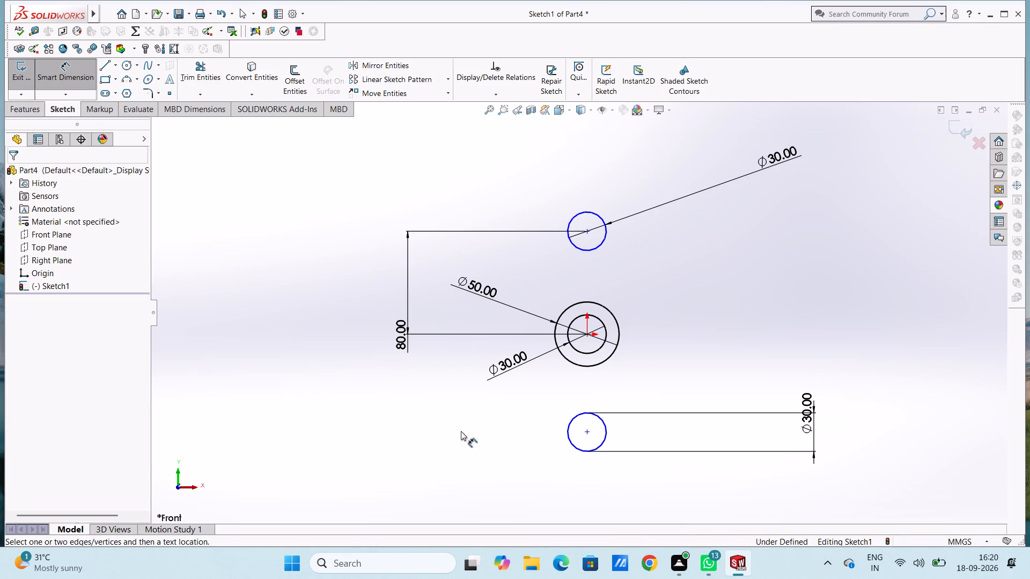
left_click(587, 333)
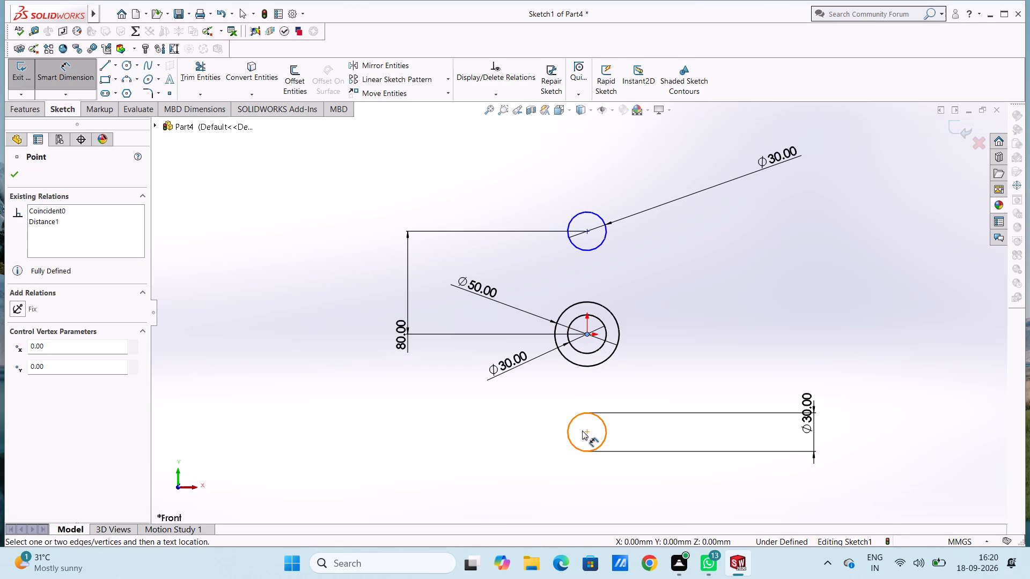
left_click(587, 433)
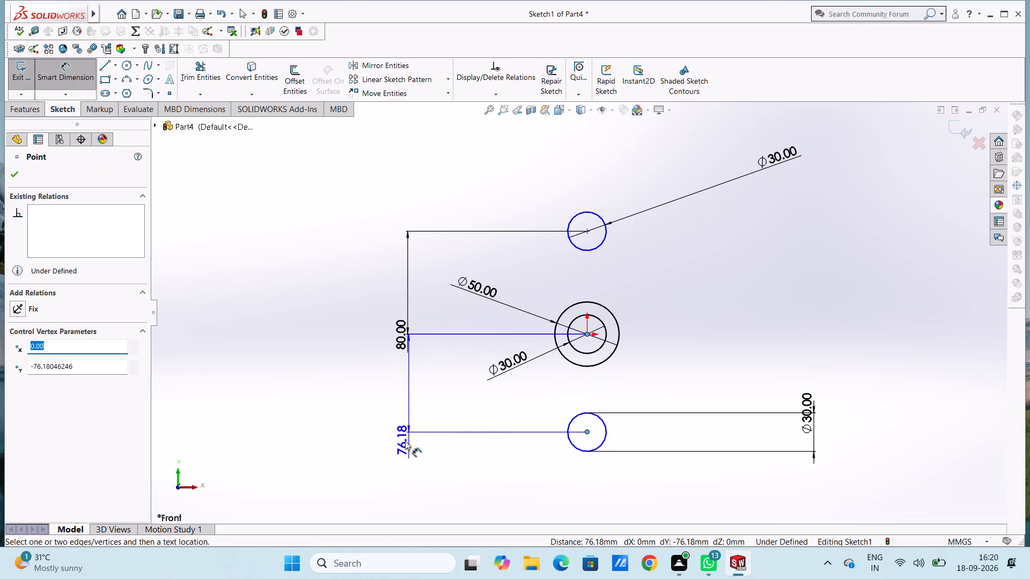
left_click(404, 441)
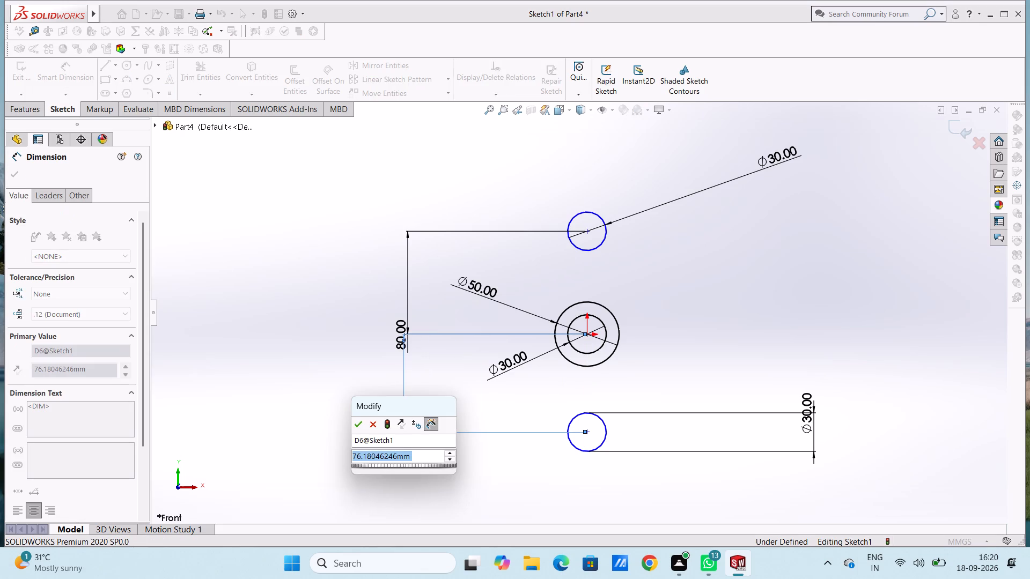
type("80")
key("Return")
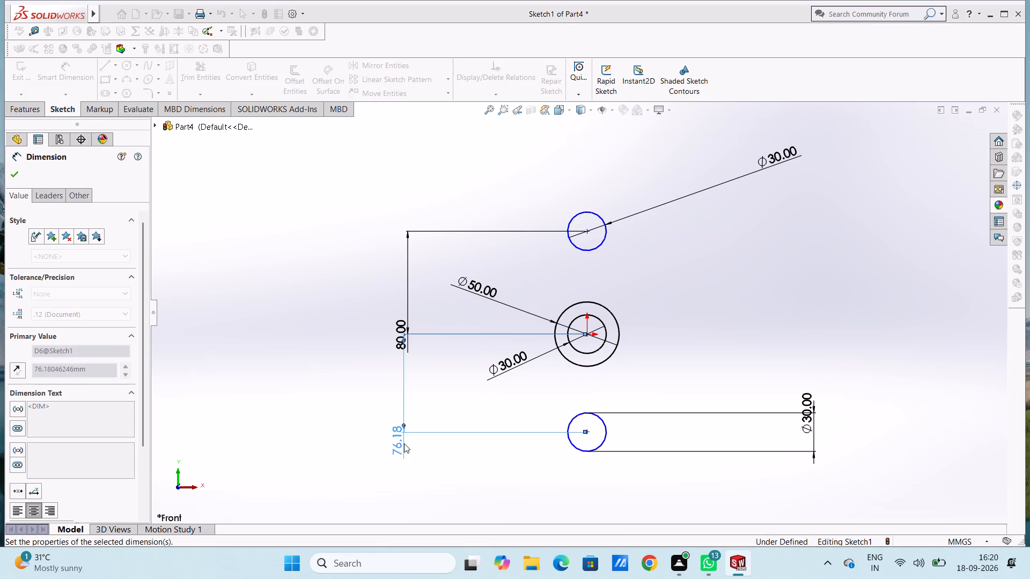
left_click(571, 381)
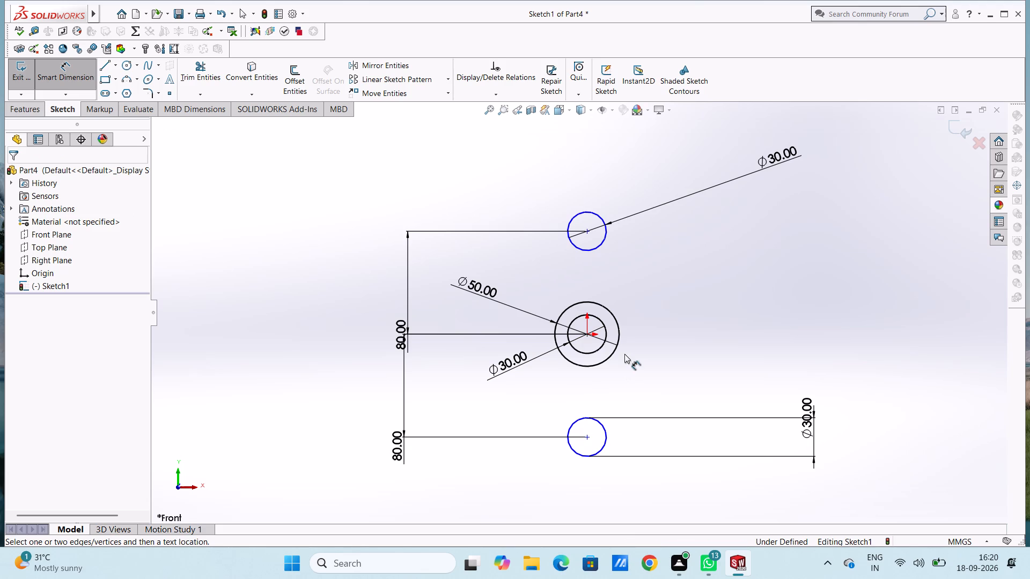
Draw two 160 mm vertical lines joining the left and right quadrant points of the upper and lower 30 mm circles.
left_click(102, 68)
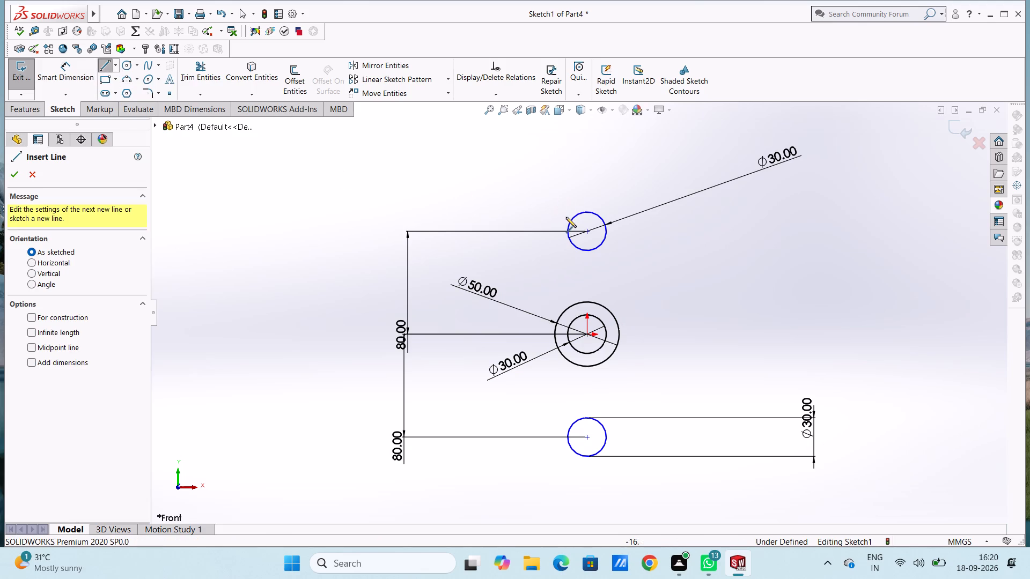
left_click(566, 232)
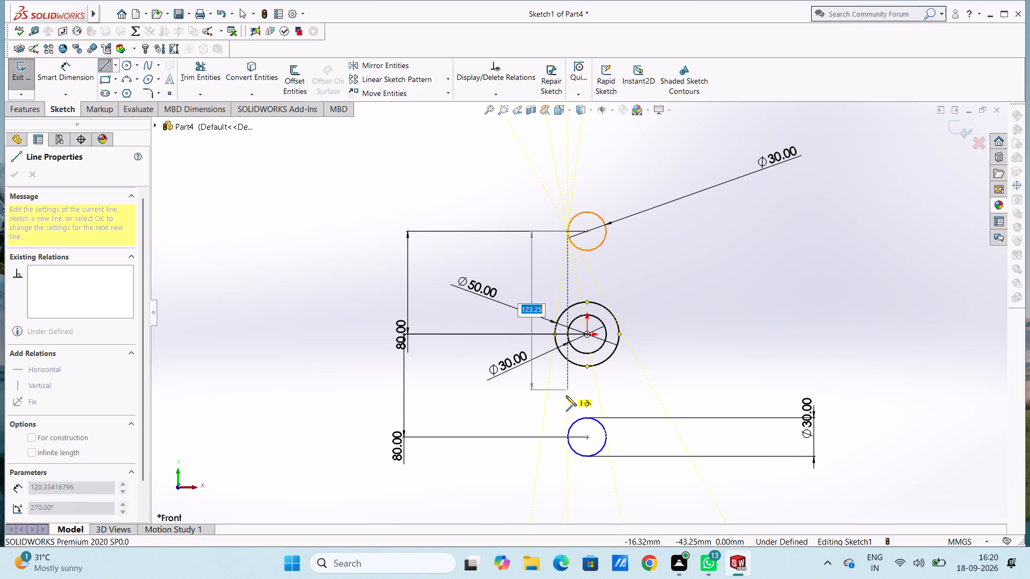
left_click(566, 439)
key("Escape")
key("Escape")
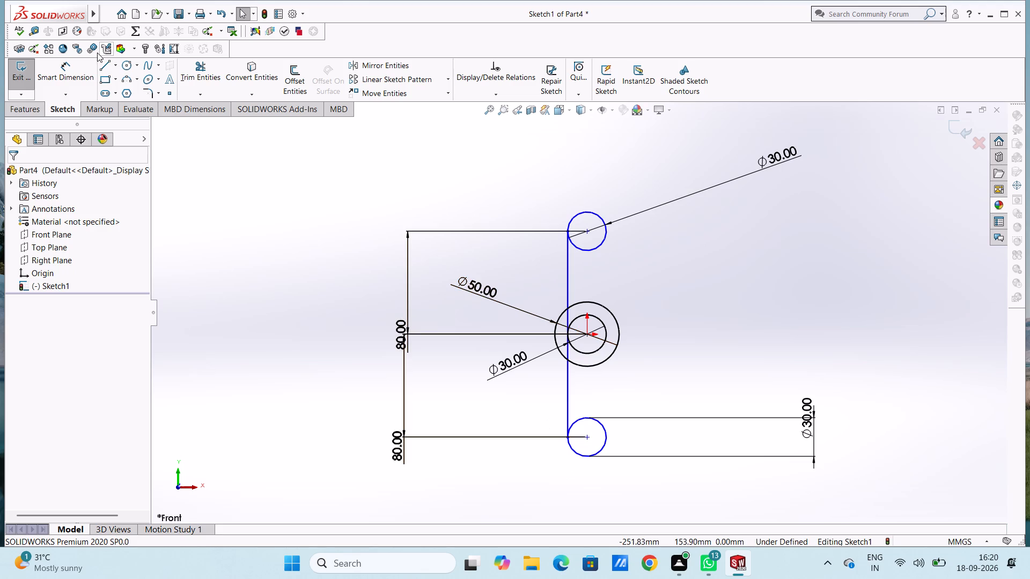
left_click(102, 68)
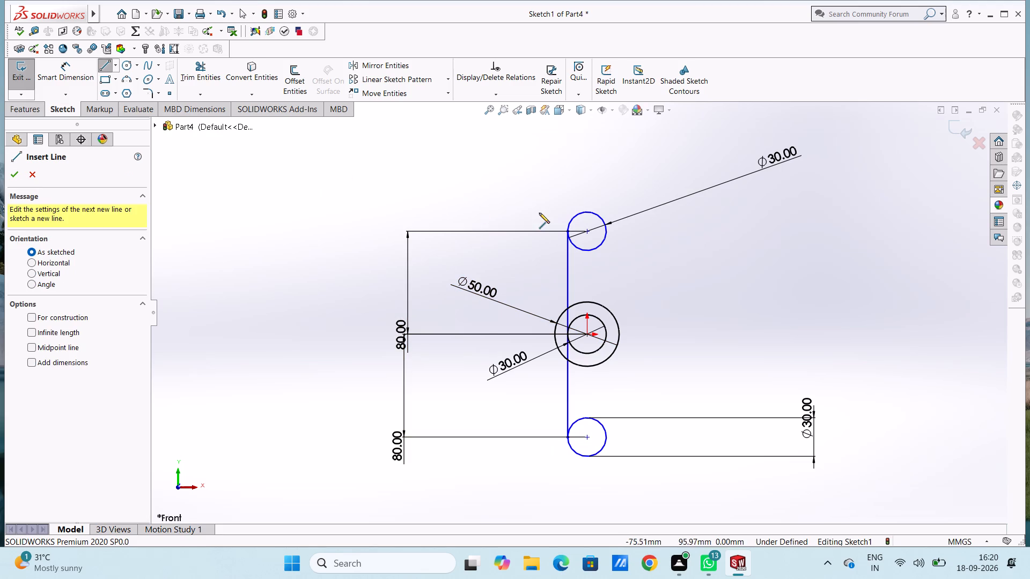
left_click(606, 230)
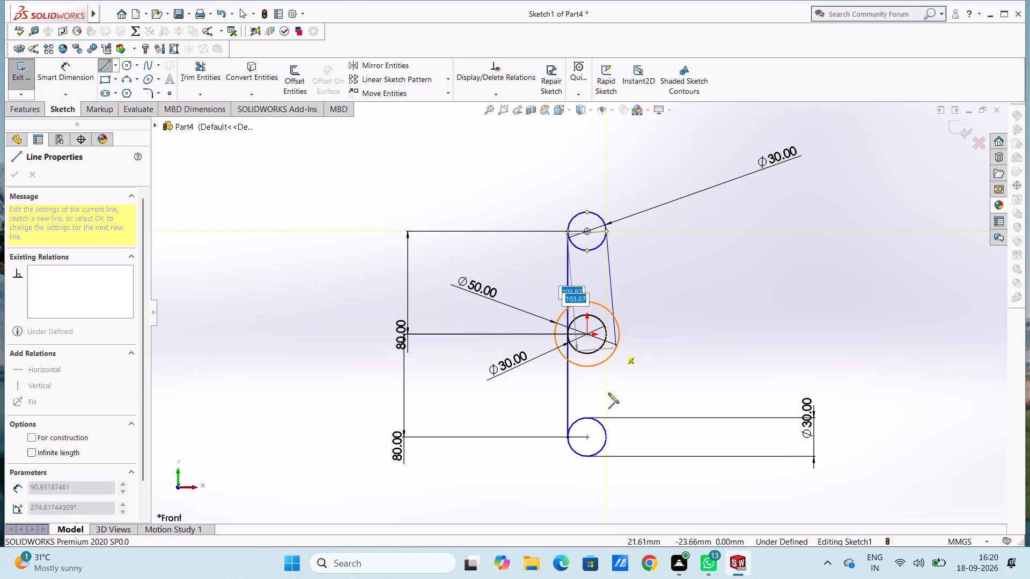
left_click(605, 439)
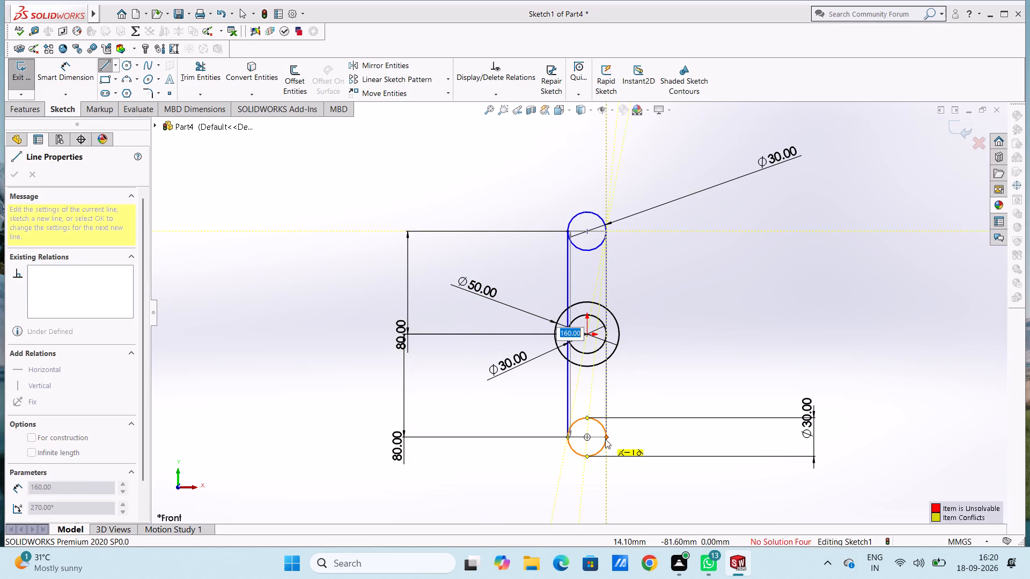
key("Escape")
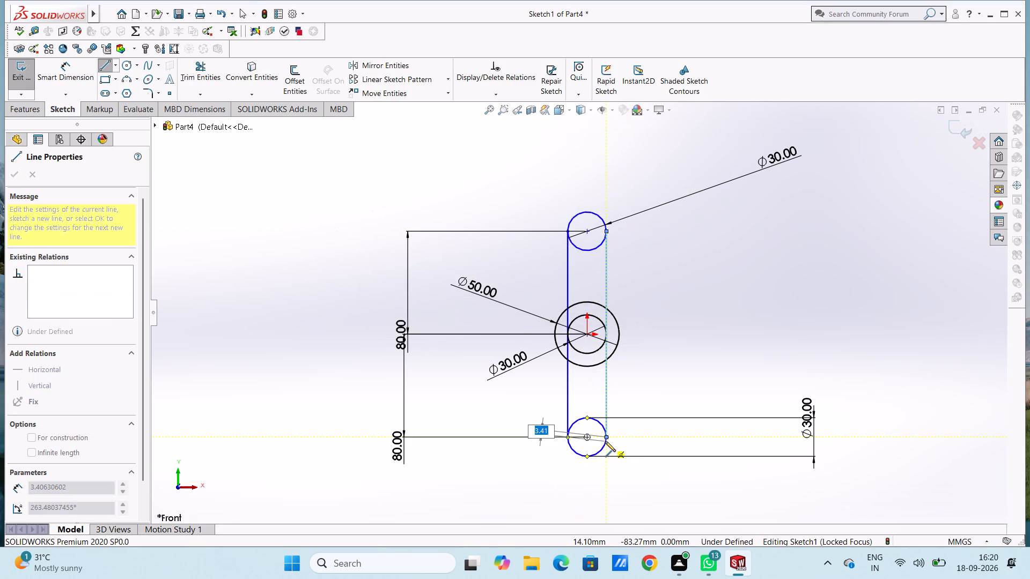
key("Escape")
key("Escape")
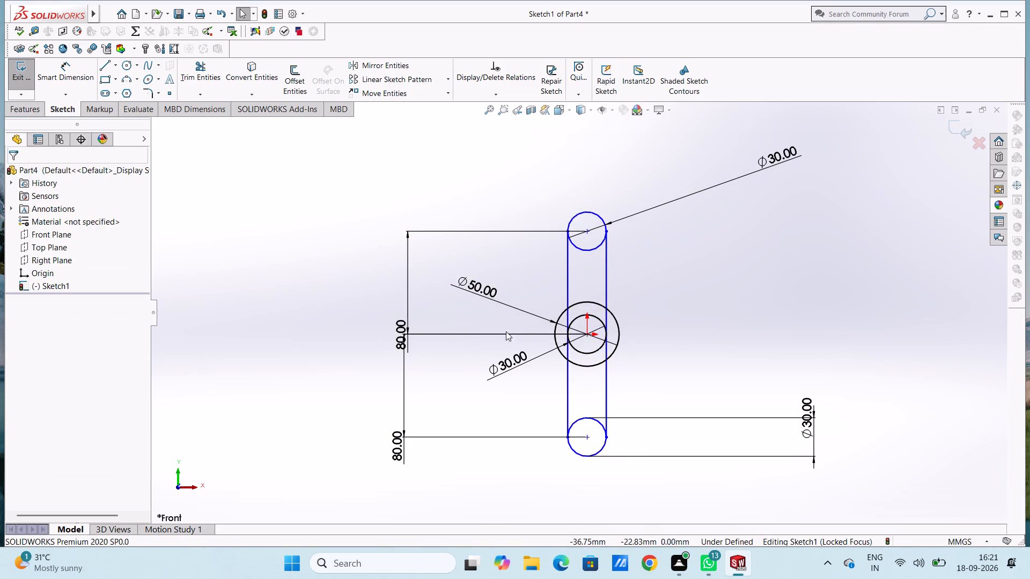
Trim away the inner halves of the upper and lower circles and the vertical line portions inside the 50 mm circle.
left_click(217, 75)
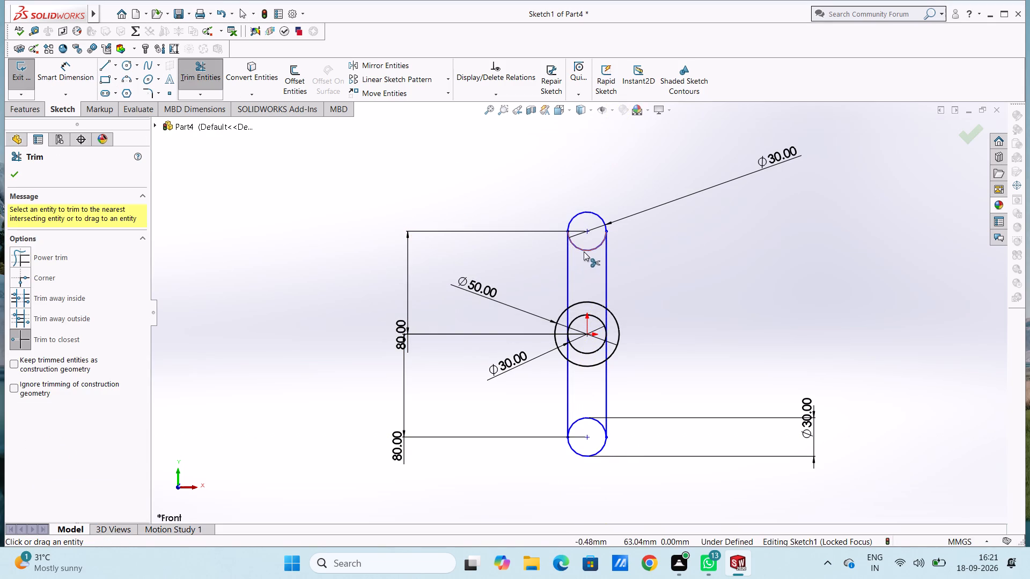
left_click(584, 250)
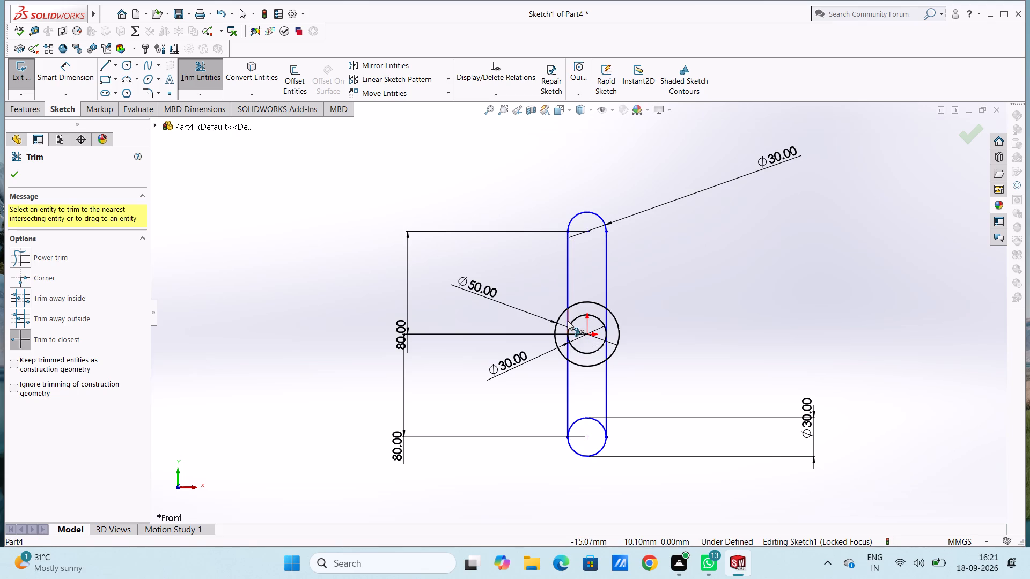
left_click(568, 321)
left_click(566, 349)
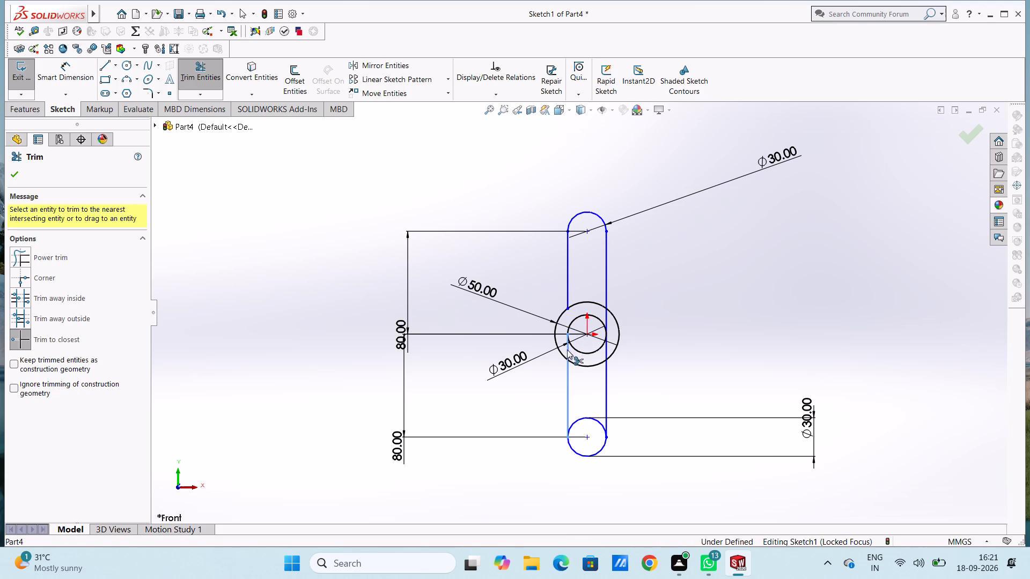
left_click(607, 352)
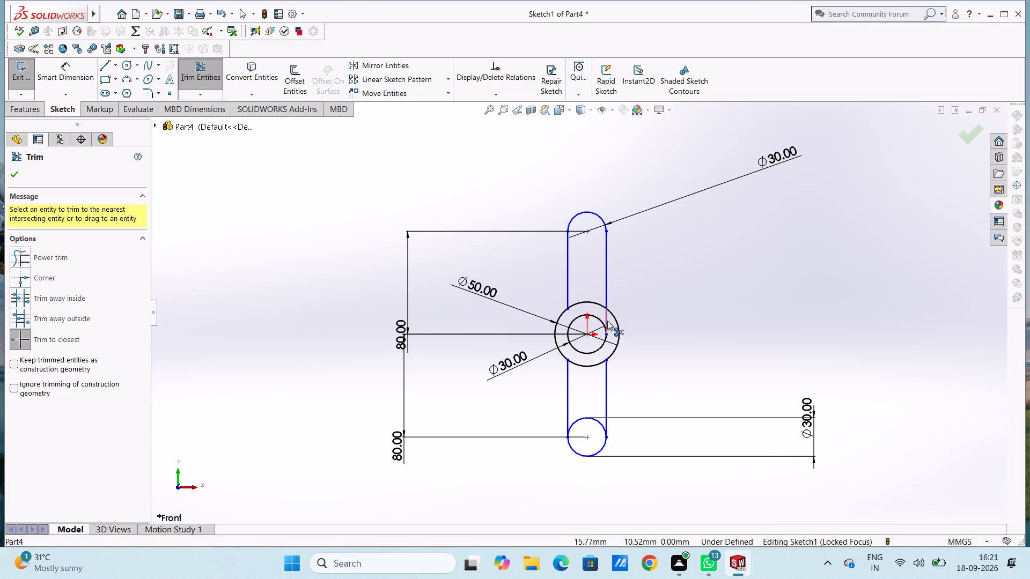
left_click(607, 321)
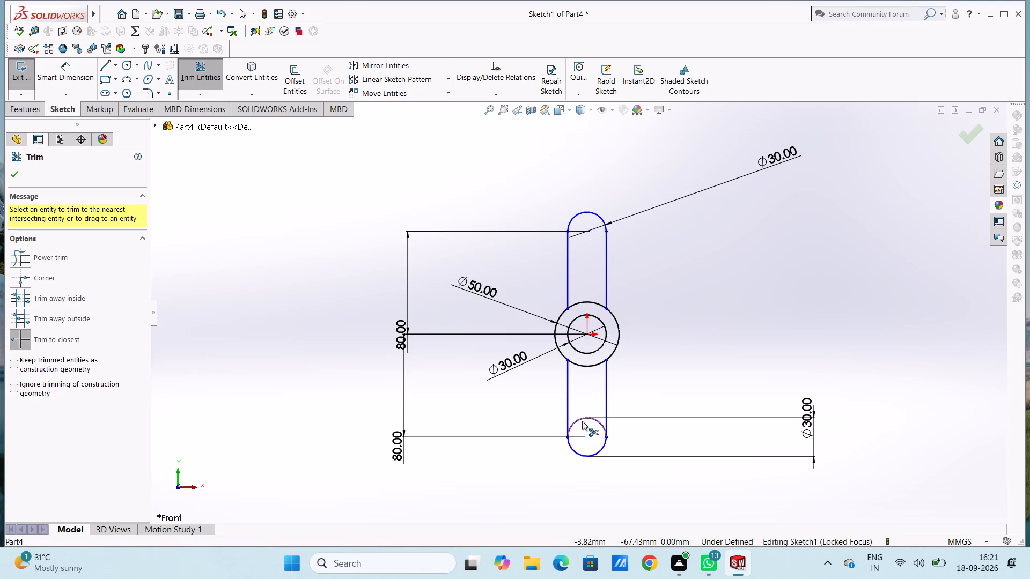
left_click(582, 420)
key("Escape")
key("Escape")
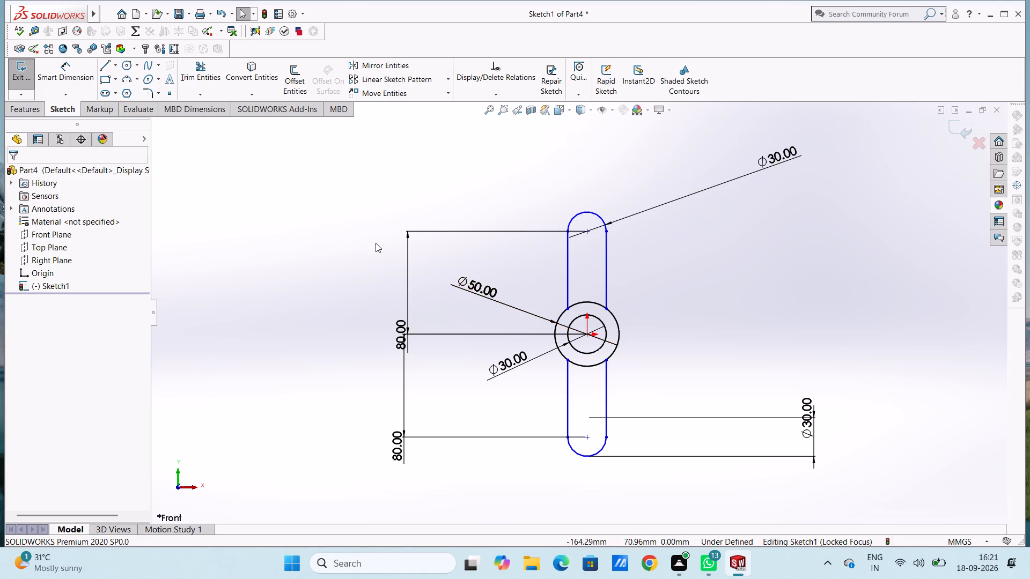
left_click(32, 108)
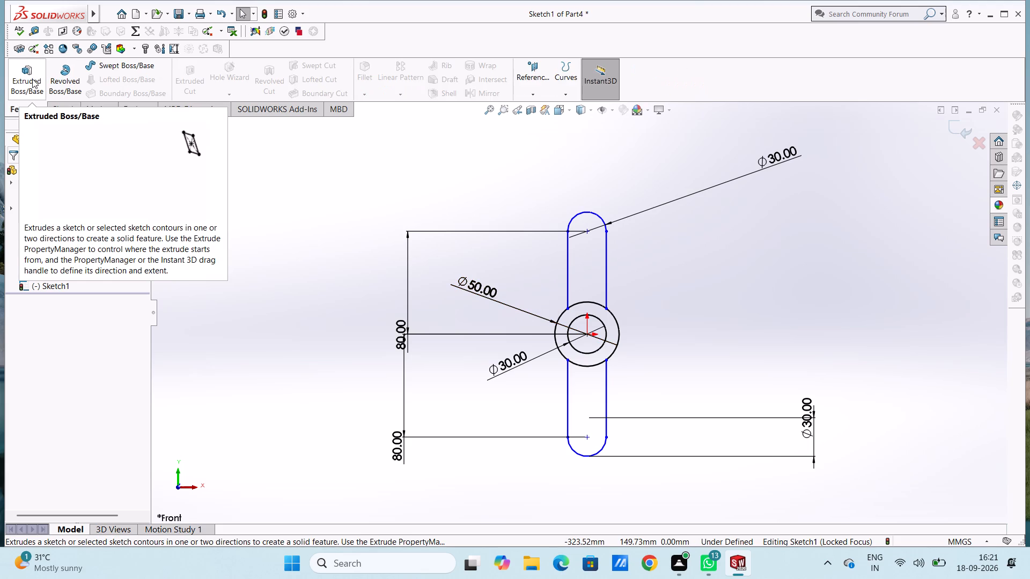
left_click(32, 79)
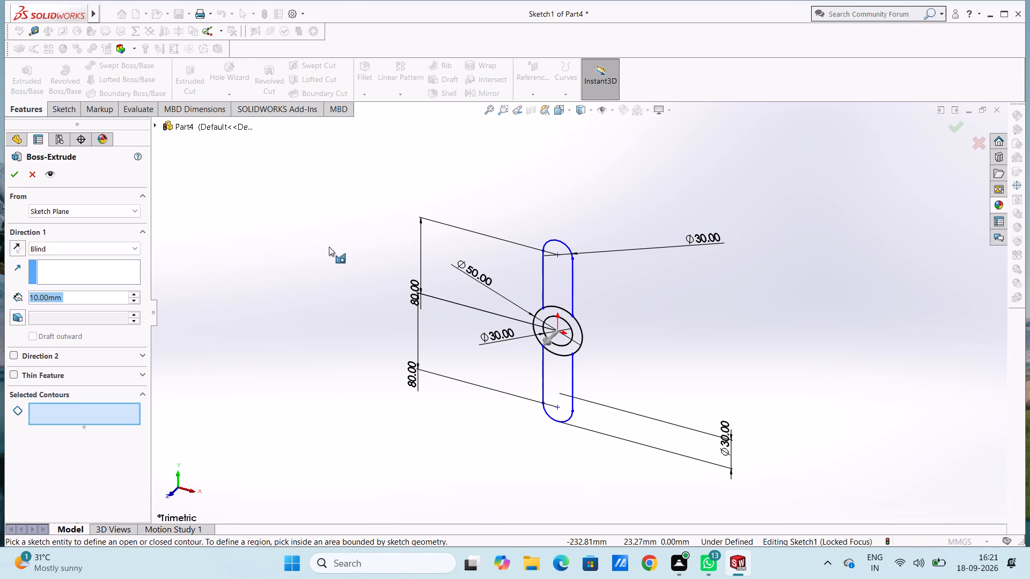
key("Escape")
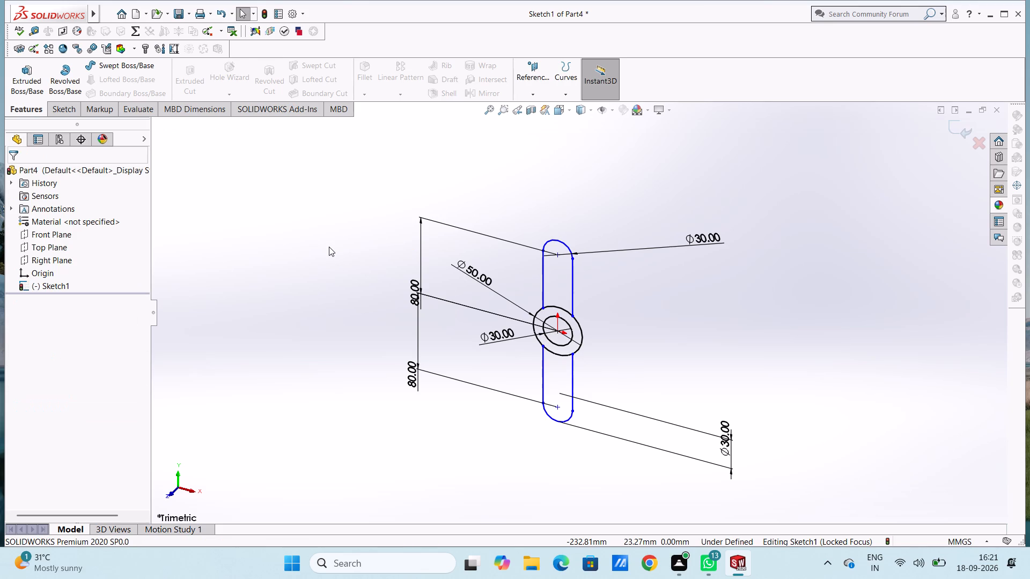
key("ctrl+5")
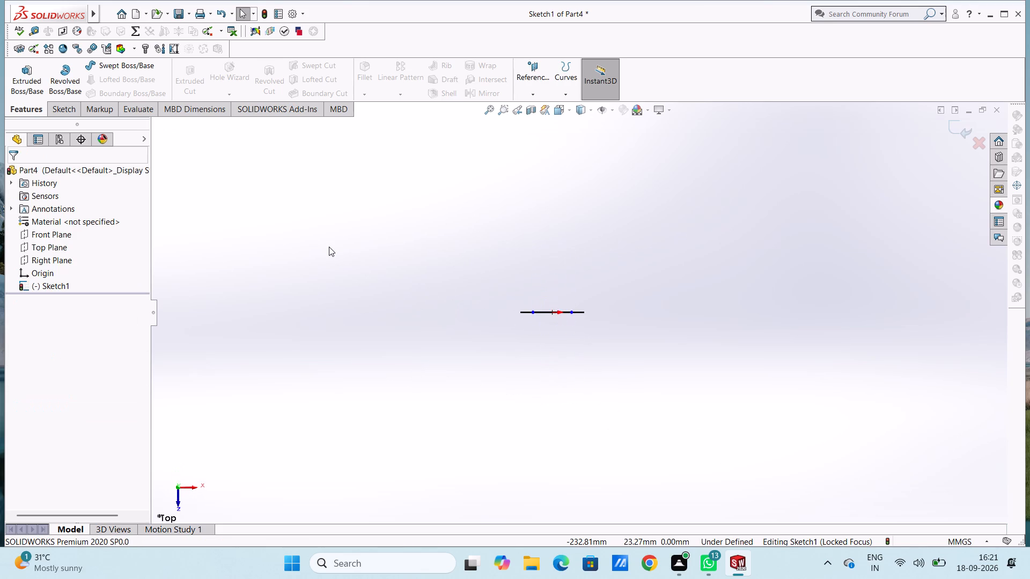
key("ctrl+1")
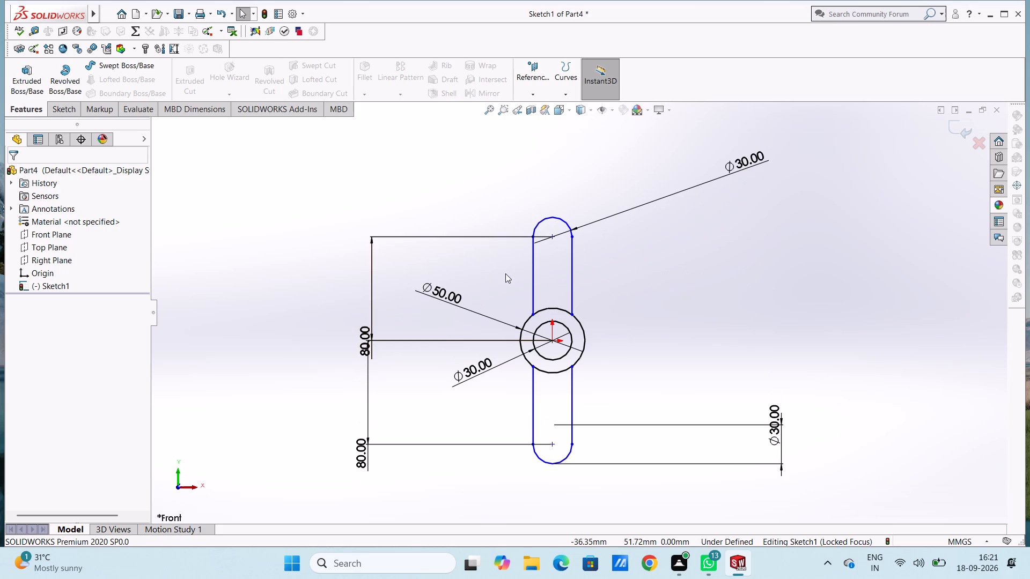
Draw two circles of 7.5 mm radius centred on the upper and lower end arcs.
left_click(62, 112)
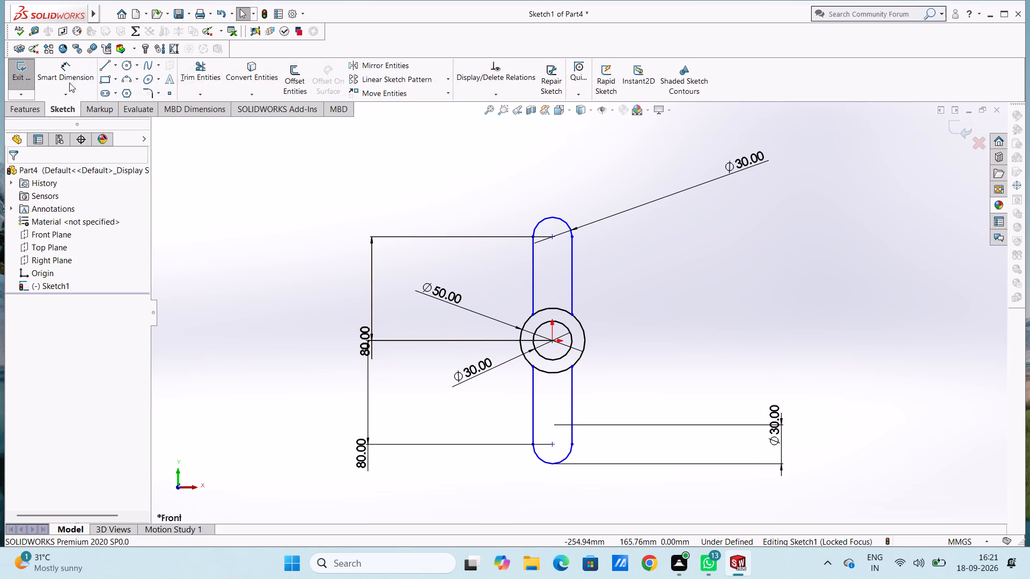
left_click(129, 64)
left_click(553, 236)
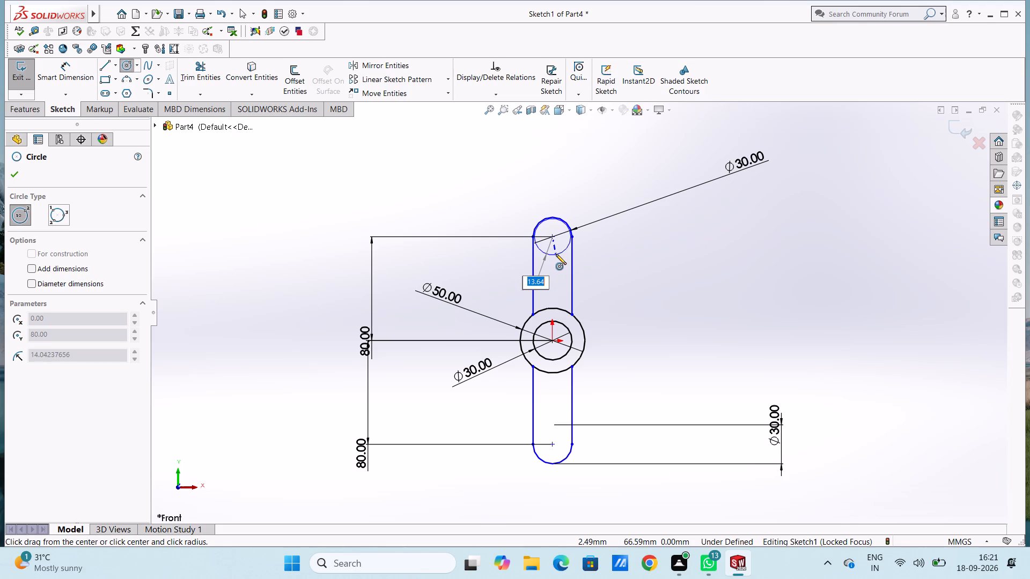
type("7.5")
key("Return")
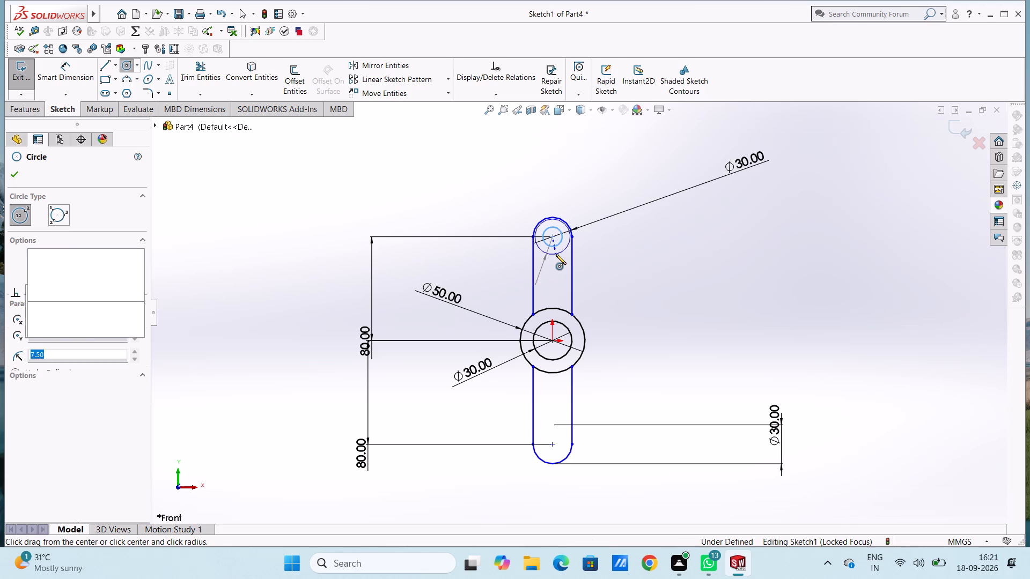
left_click(554, 445)
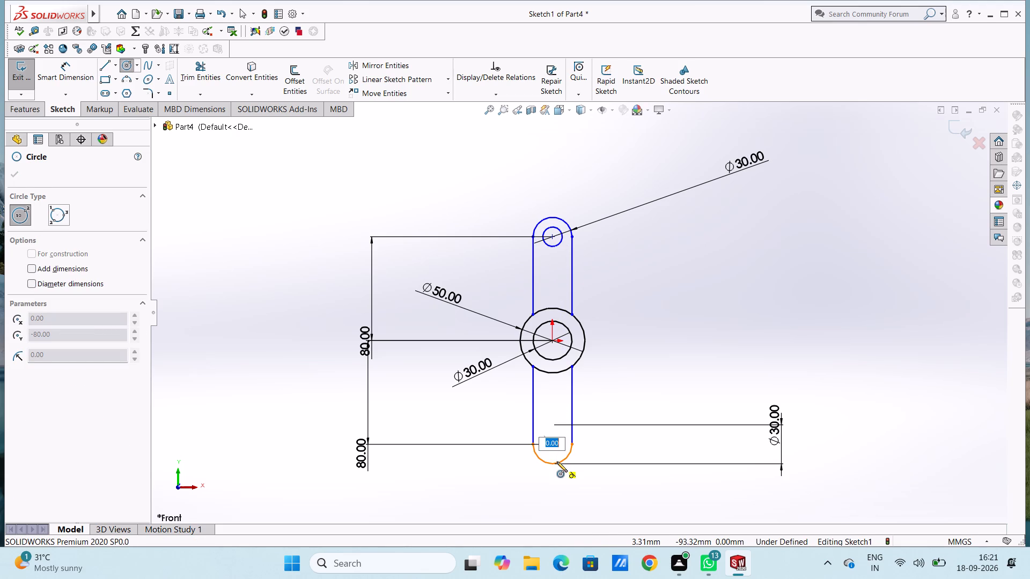
type("7.5")
key("Return")
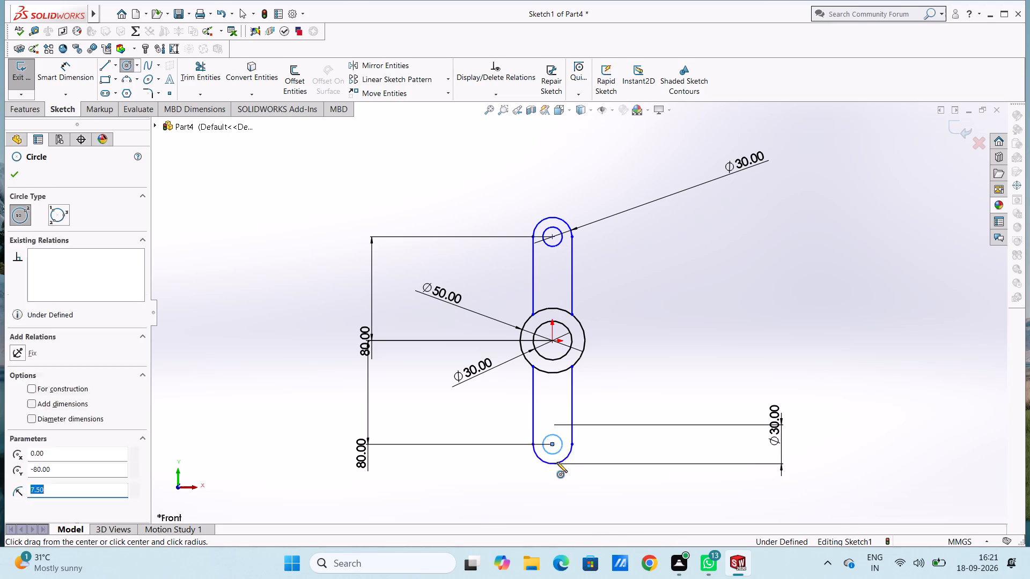
scroll(556, 460, "up", 1)
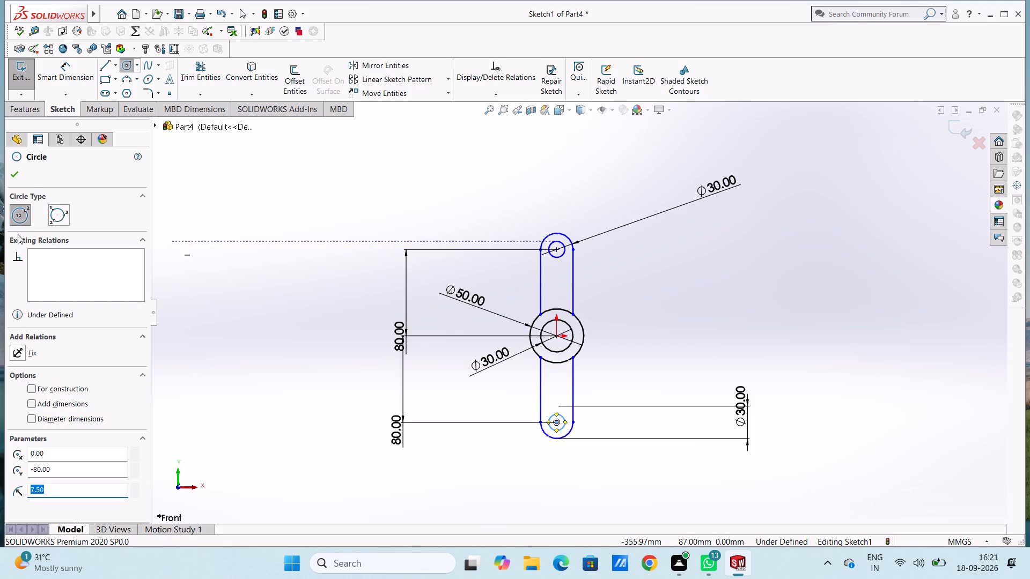
left_click(10, 176)
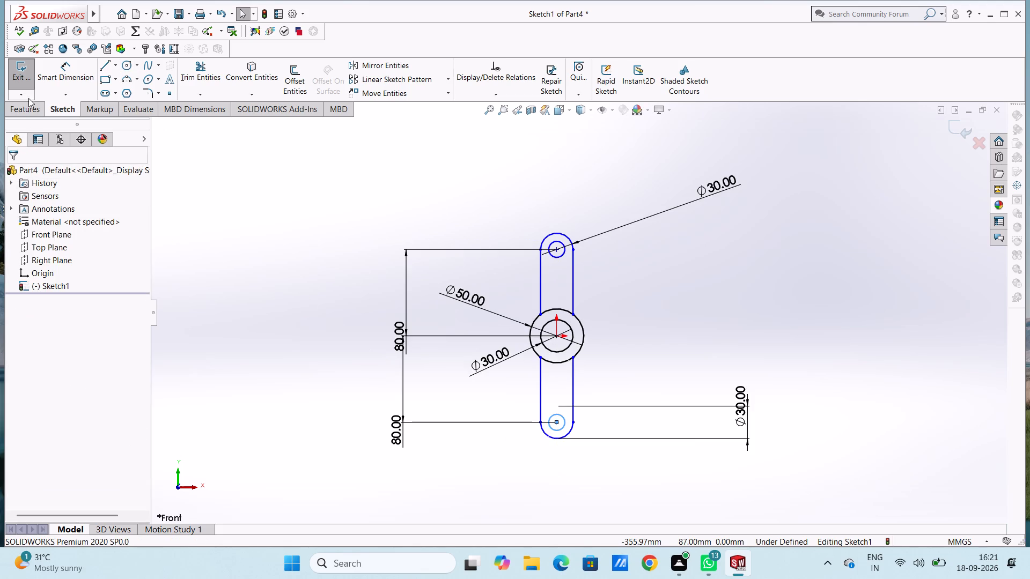
Dimension the diameters of the small circles at the upper and lower arm ends as 15 mm each.
left_click(60, 68)
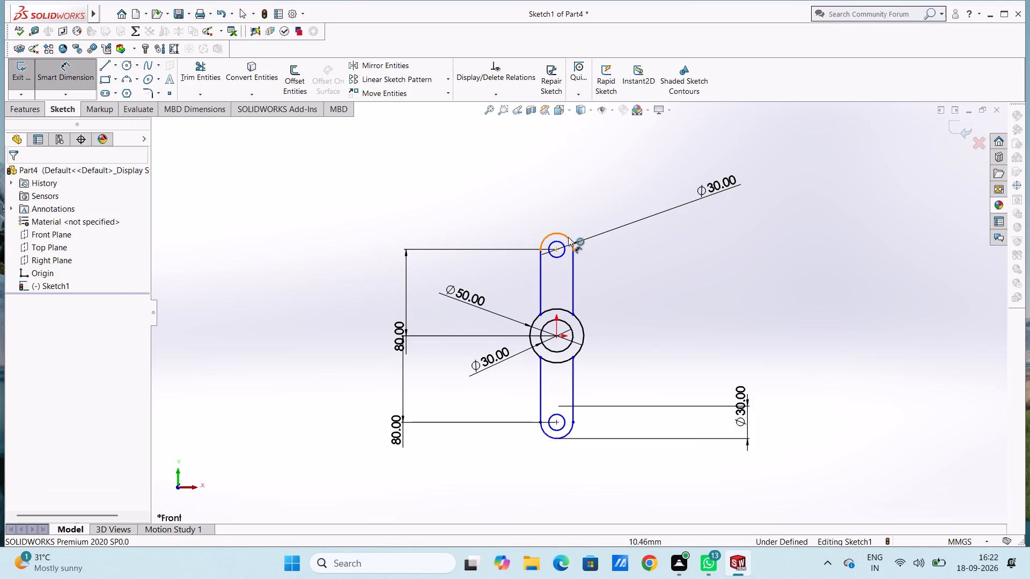
left_click(563, 243)
left_click(739, 130)
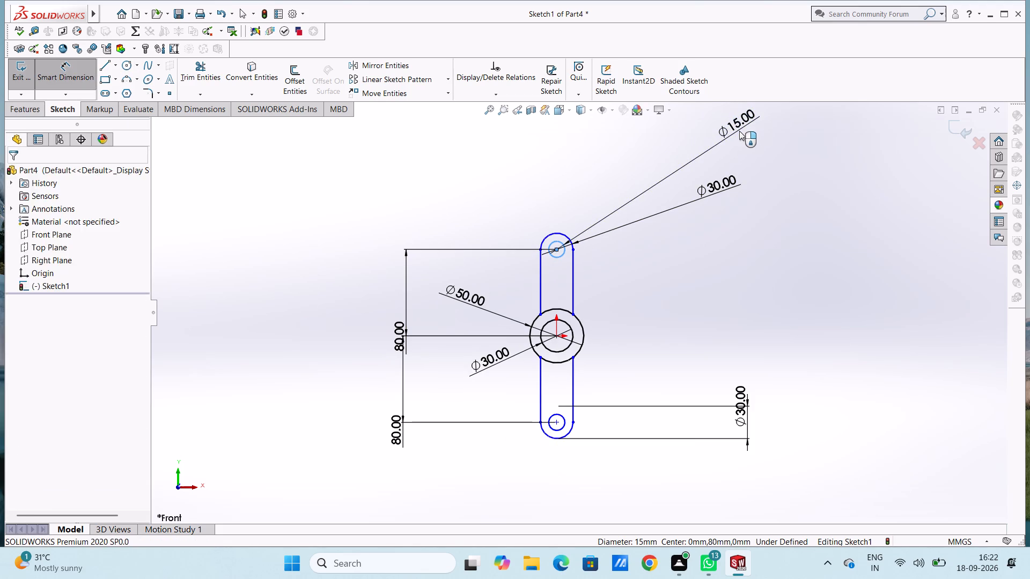
left_click(696, 114)
left_click(653, 137)
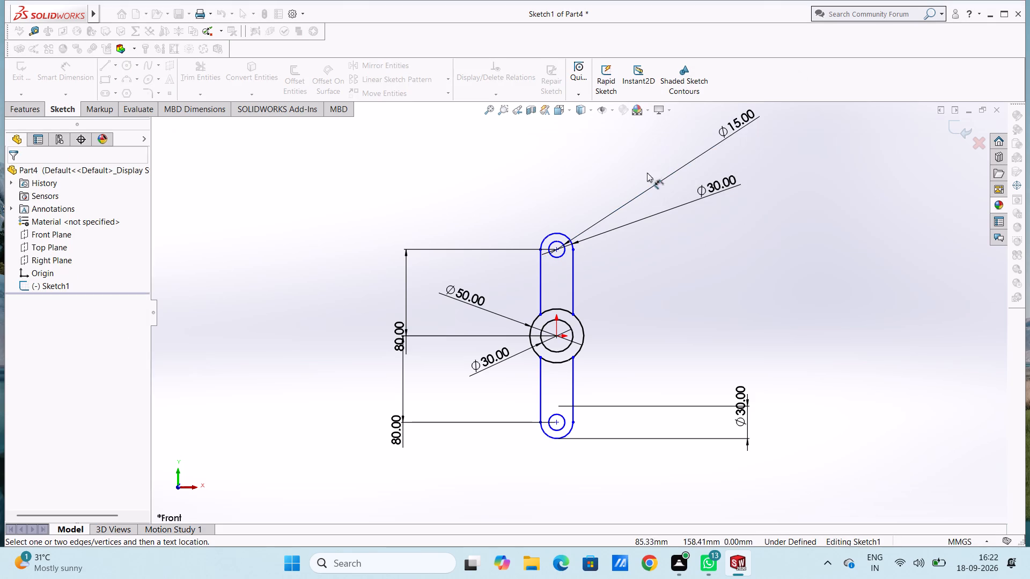
left_click(562, 414)
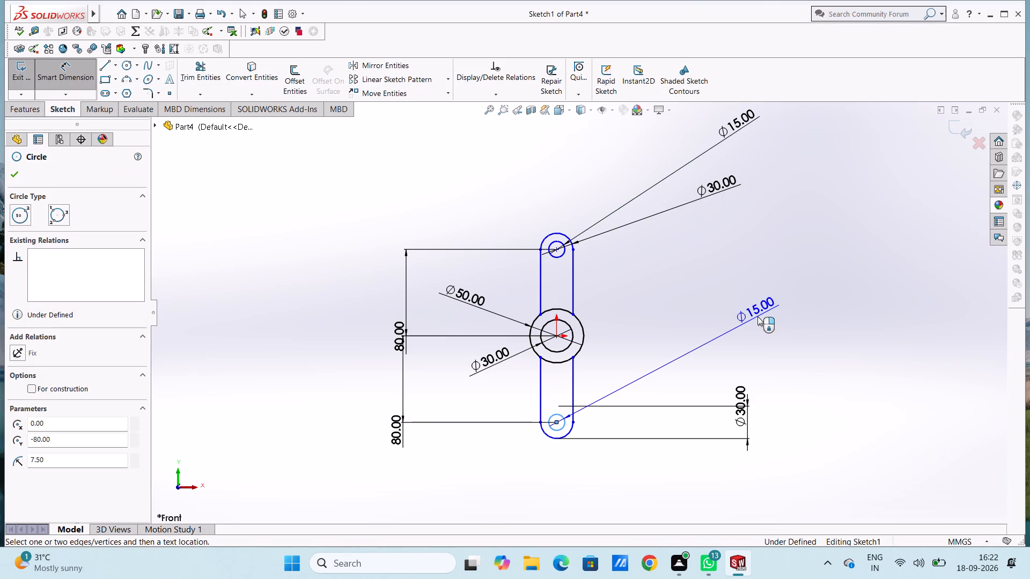
left_click(757, 316)
left_click(713, 300)
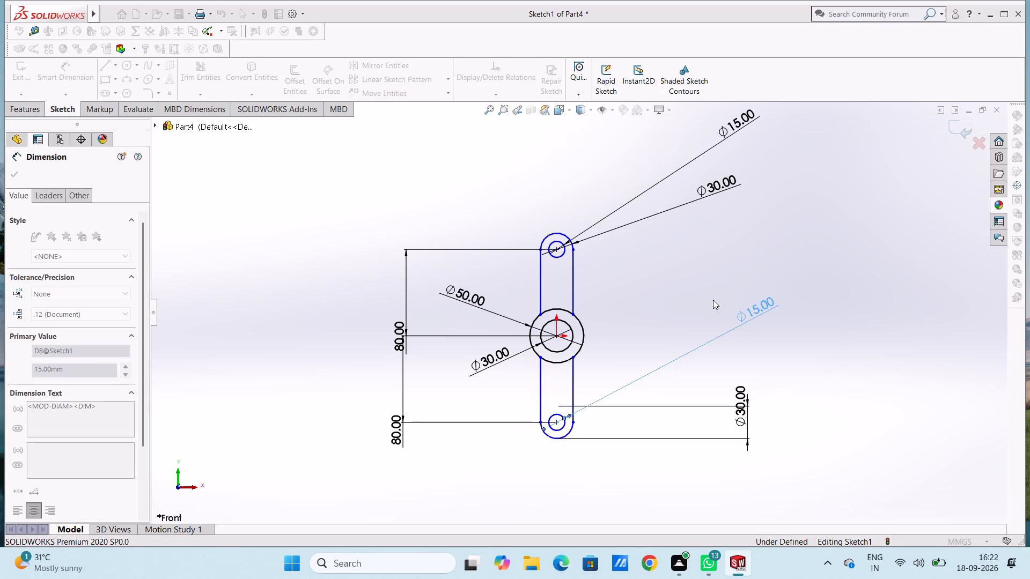
left_click(697, 292)
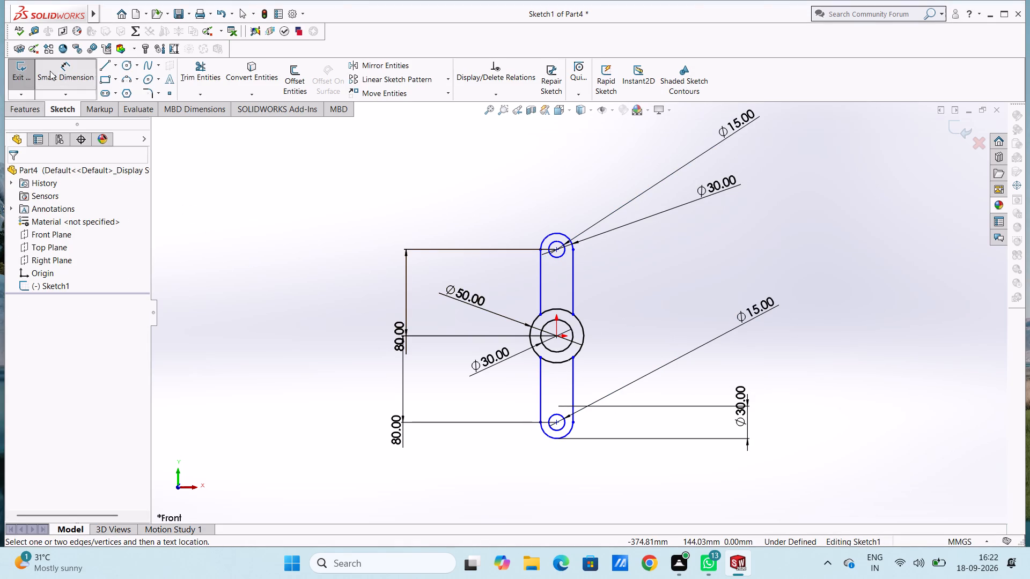
left_click(56, 75)
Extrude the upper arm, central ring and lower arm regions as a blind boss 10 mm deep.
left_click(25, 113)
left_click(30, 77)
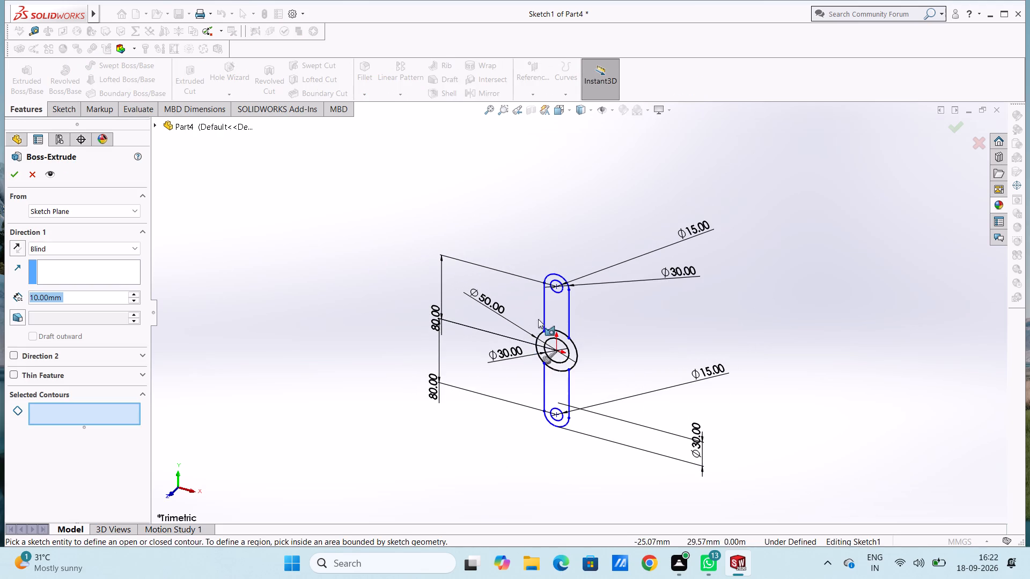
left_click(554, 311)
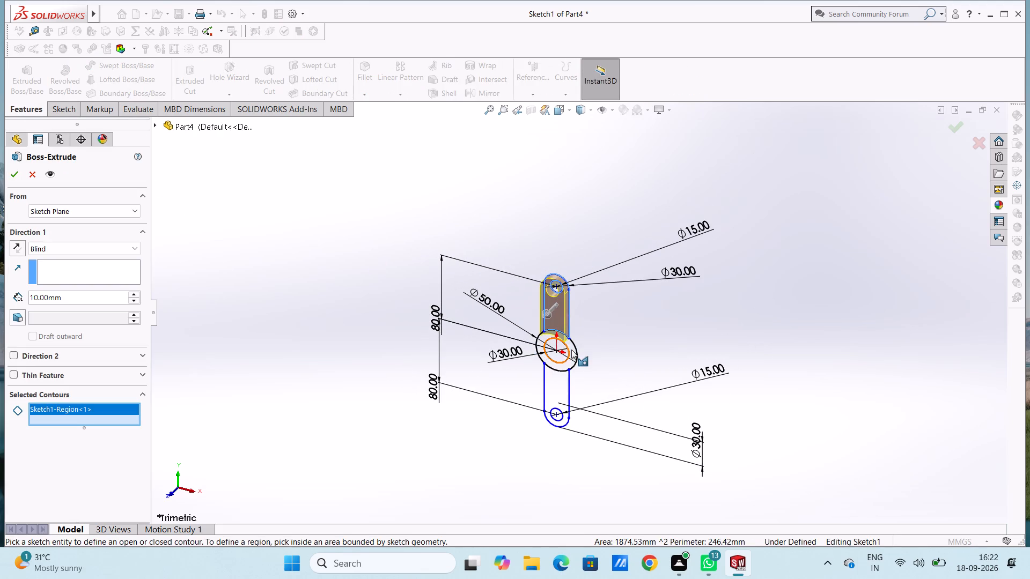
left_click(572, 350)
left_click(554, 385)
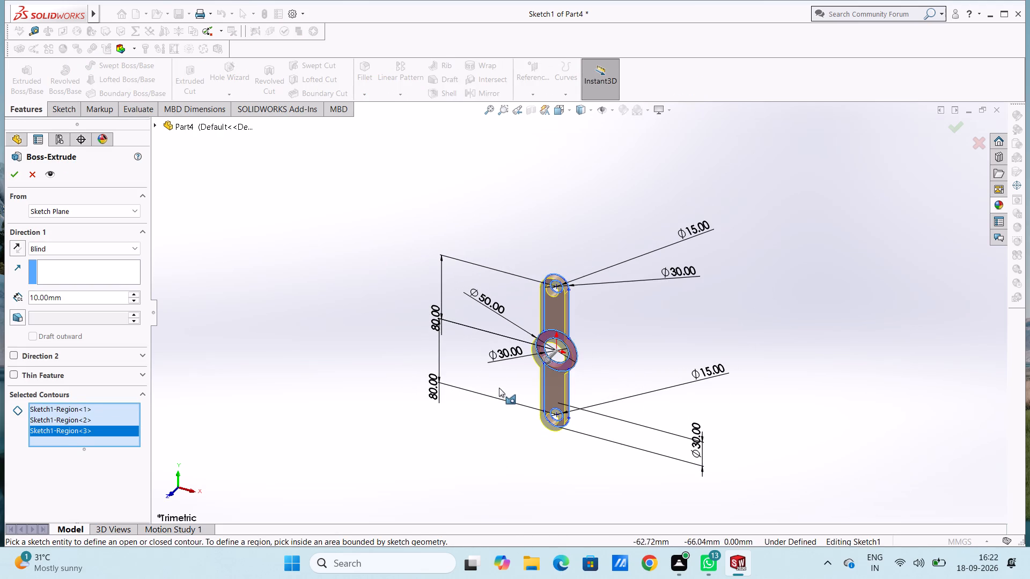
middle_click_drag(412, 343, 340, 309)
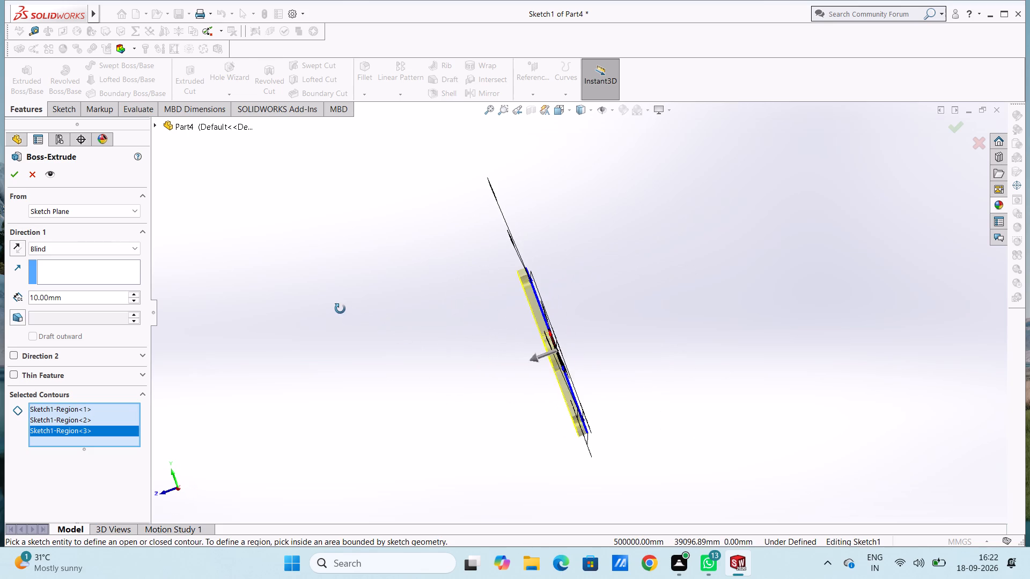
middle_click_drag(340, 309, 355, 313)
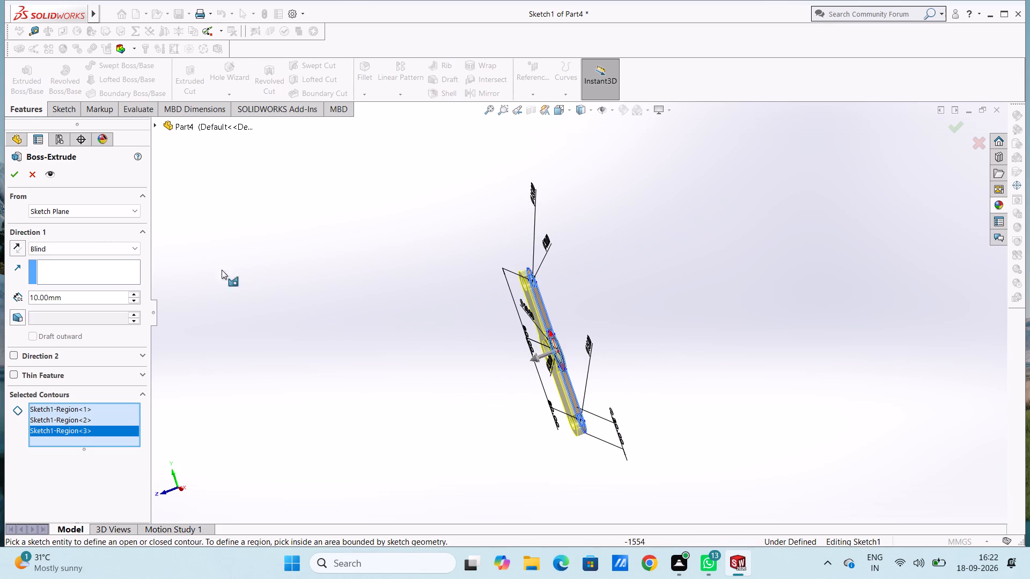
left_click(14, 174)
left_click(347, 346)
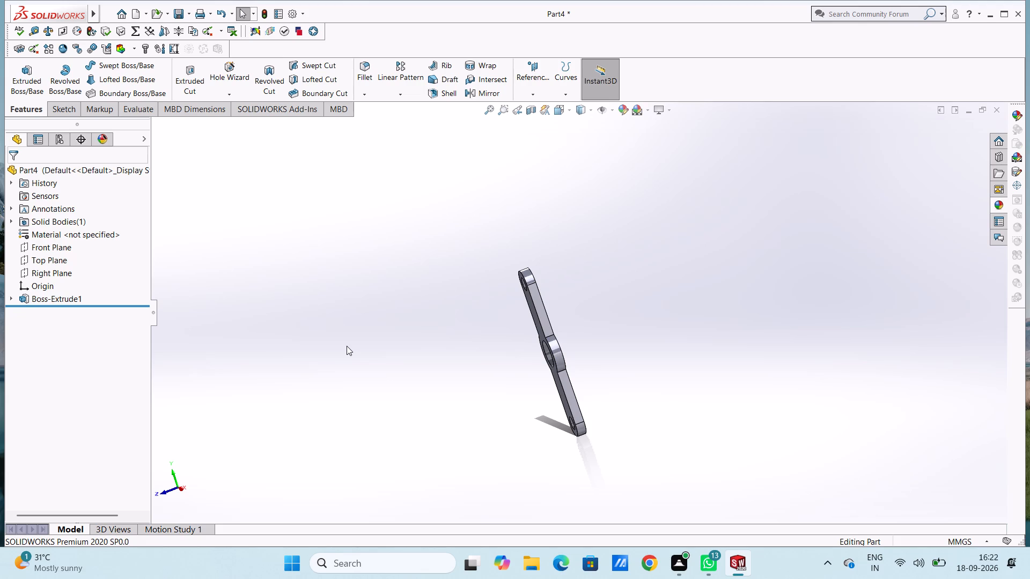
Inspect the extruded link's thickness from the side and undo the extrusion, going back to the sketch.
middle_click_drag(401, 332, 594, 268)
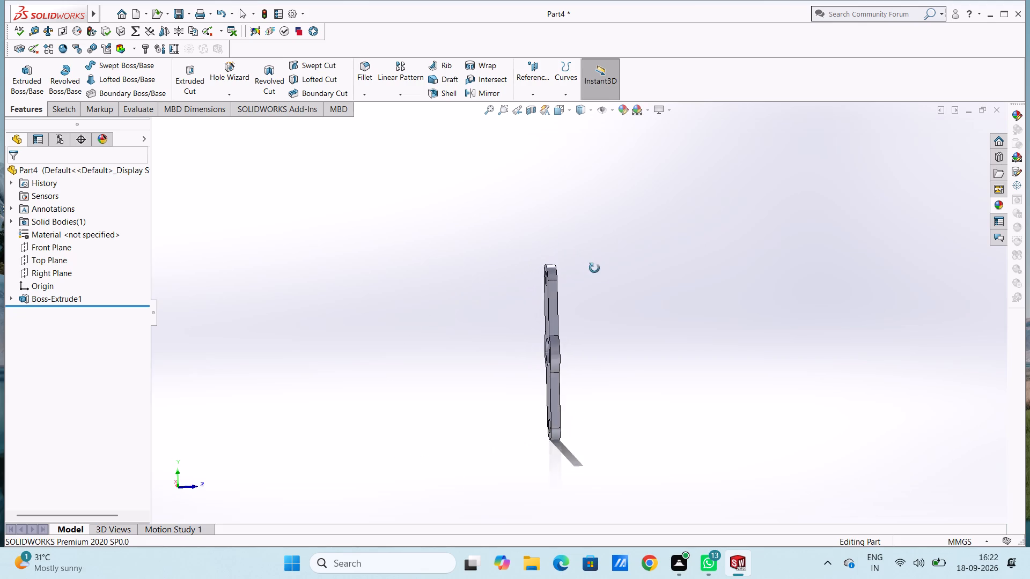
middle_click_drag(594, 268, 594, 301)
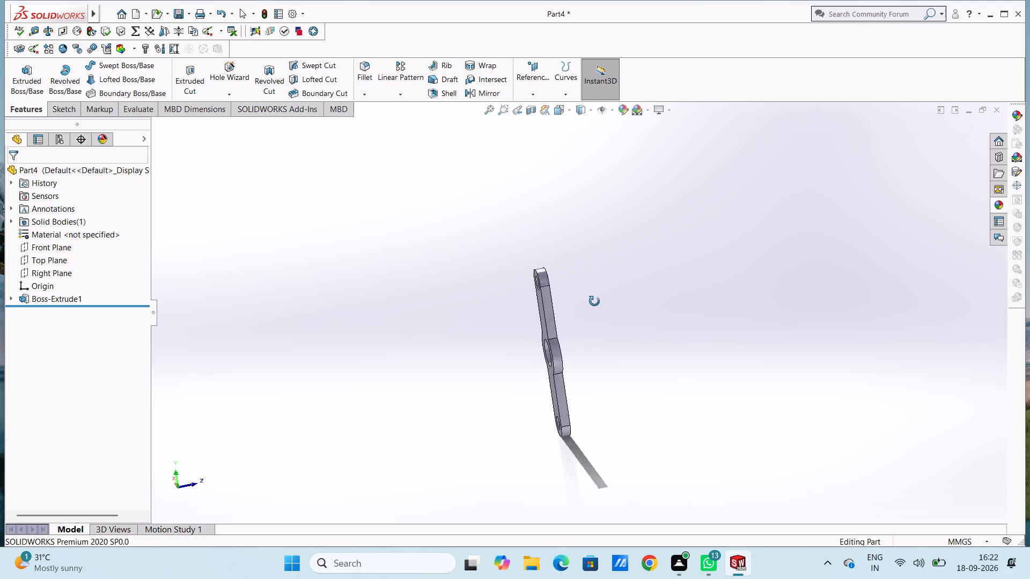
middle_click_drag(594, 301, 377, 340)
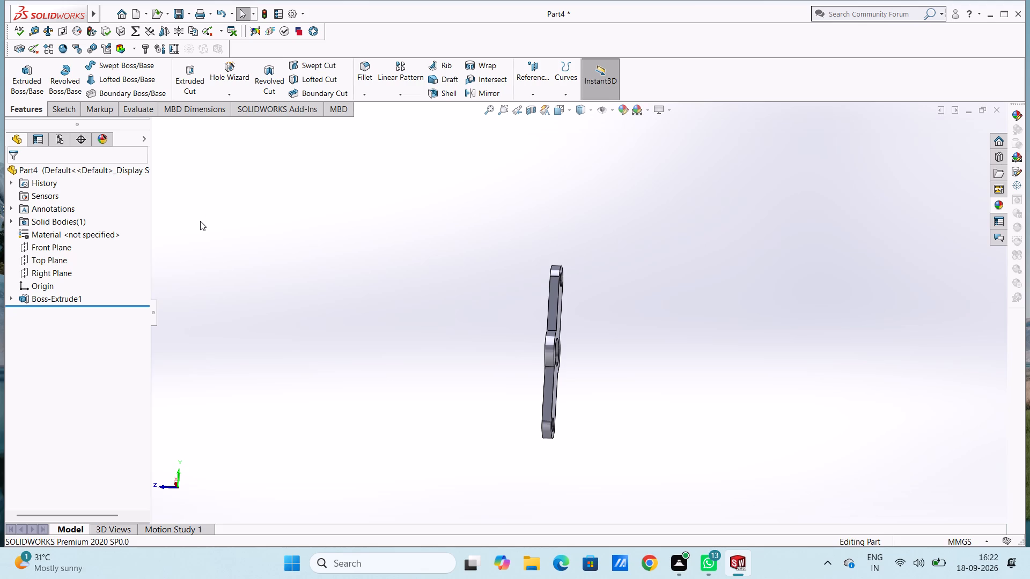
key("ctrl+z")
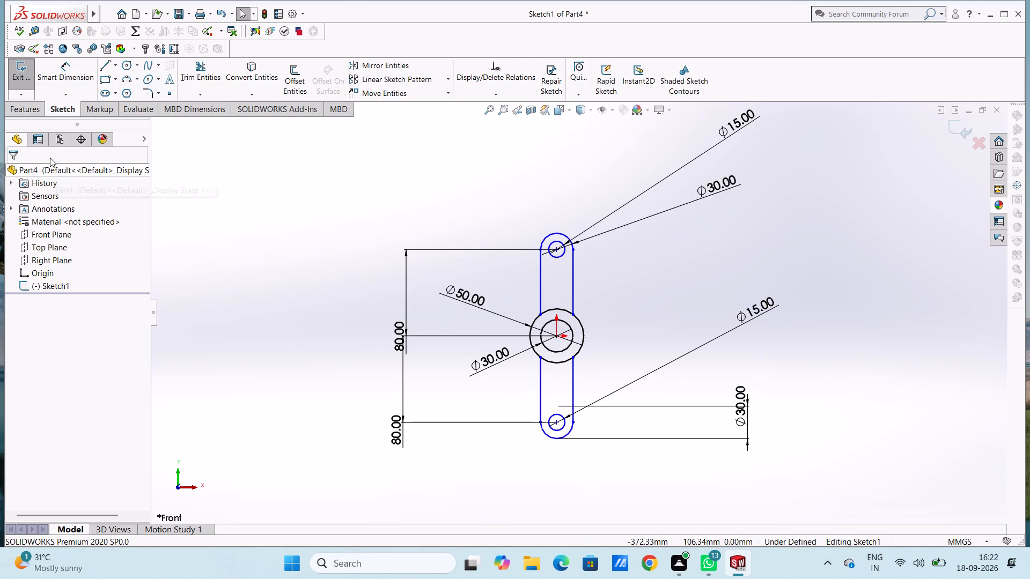
Start a new blind boss extrusion of the sketch, picking the upper arm region as its first contour.
left_click(35, 103)
left_click(27, 61)
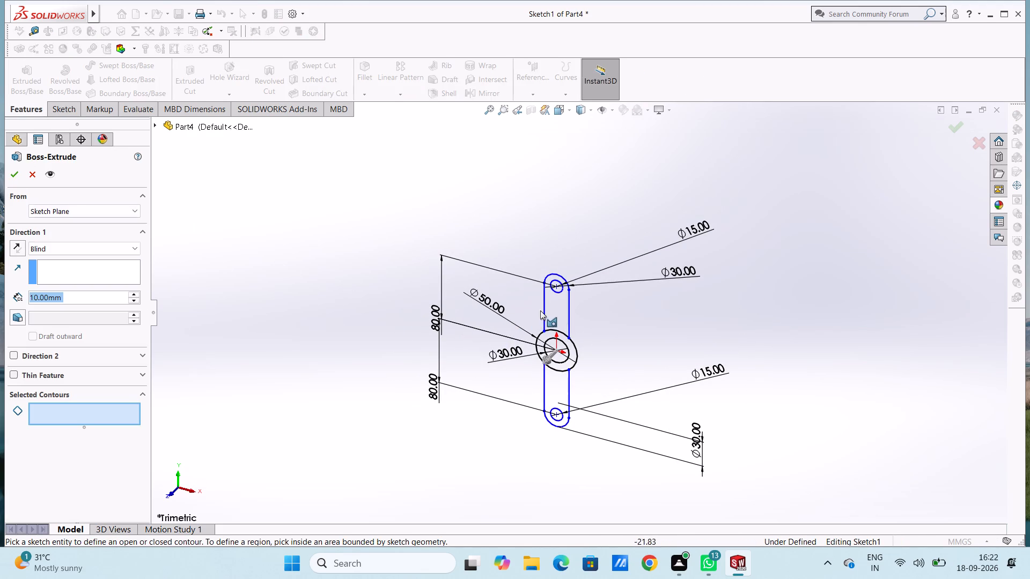
left_click(554, 313)
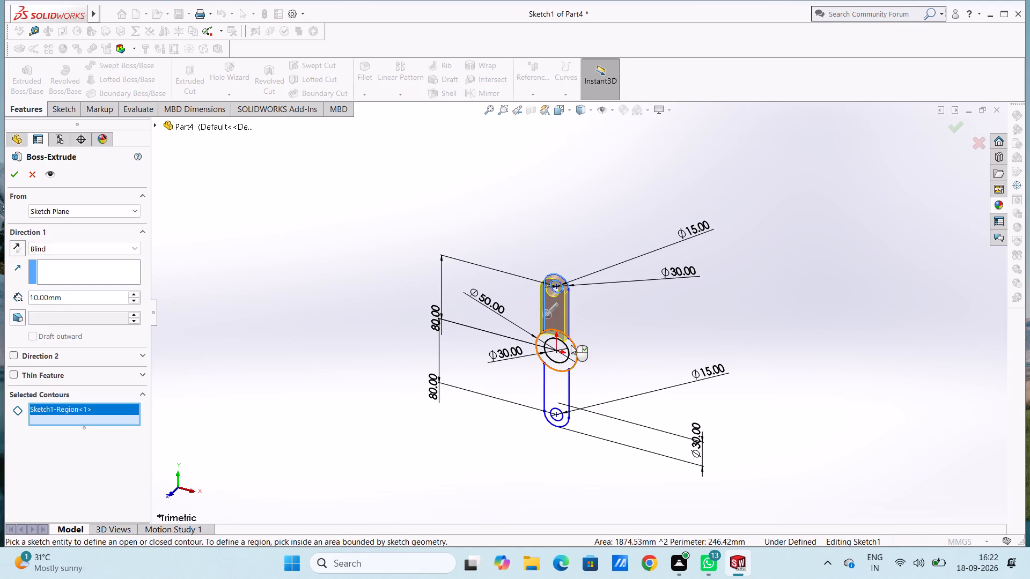
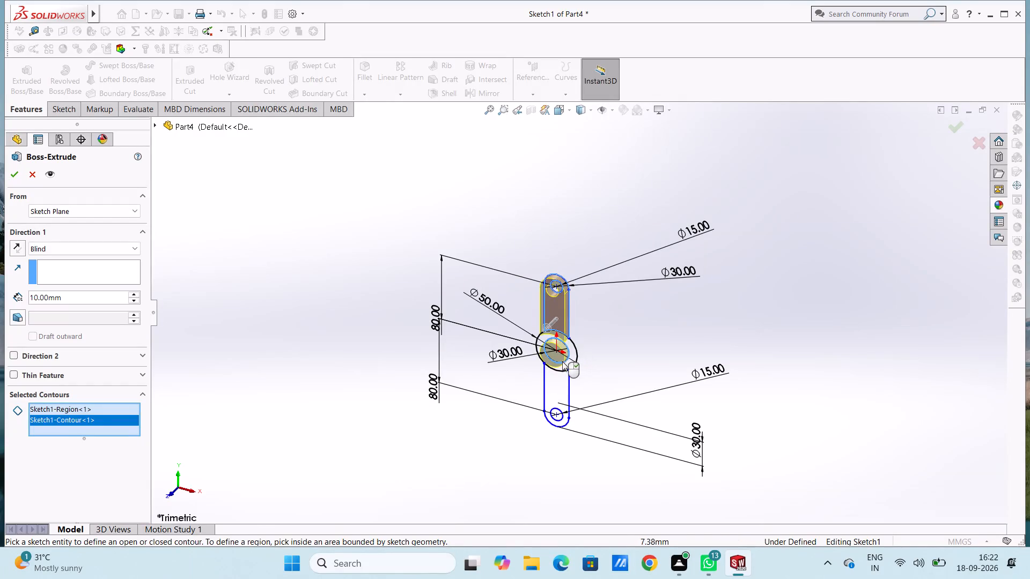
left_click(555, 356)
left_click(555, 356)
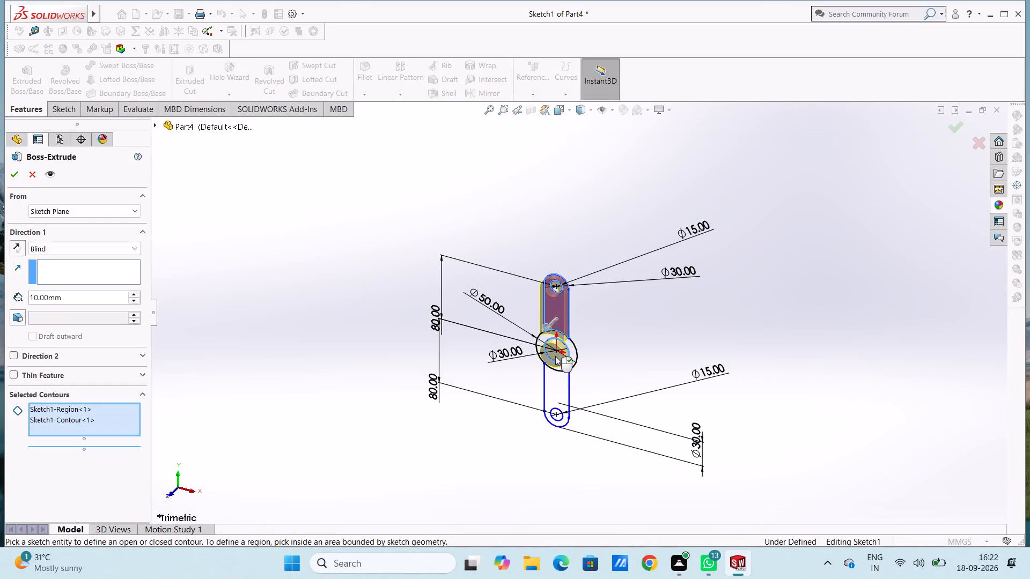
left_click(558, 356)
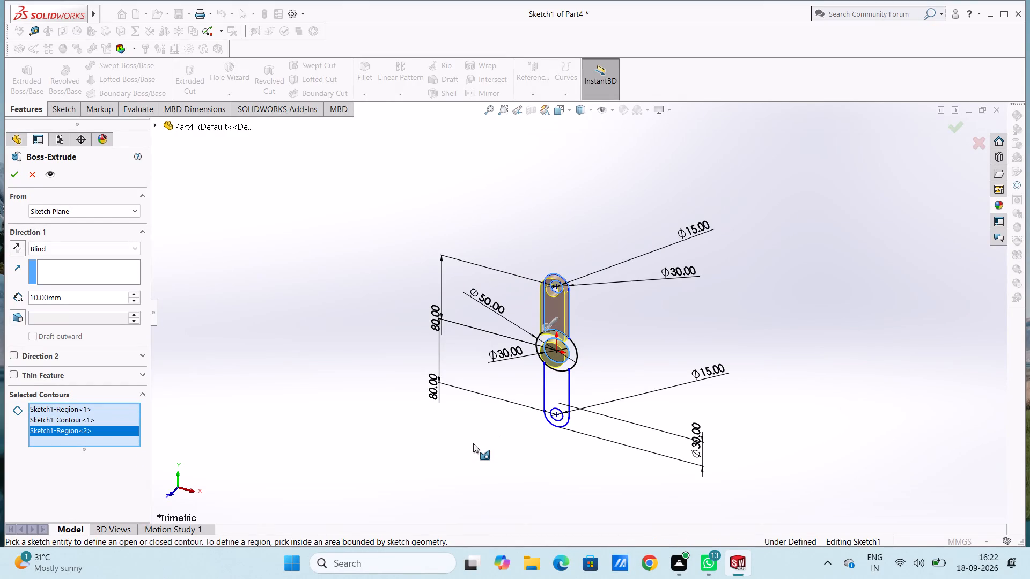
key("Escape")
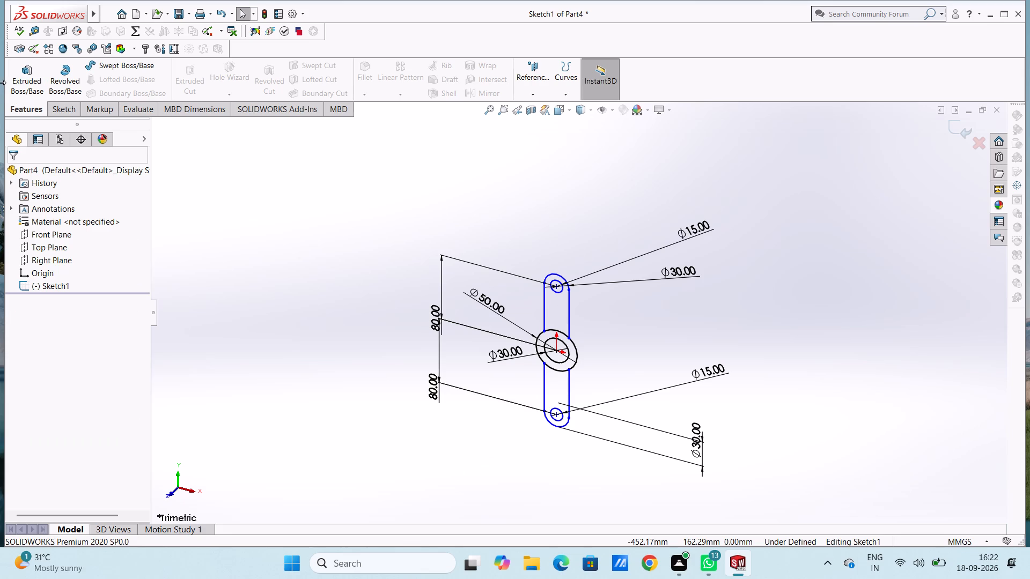
Extrude the upper arm, central ring and lower arm regions of the sketch as a blind boss 15 mm deep.
left_click(16, 81)
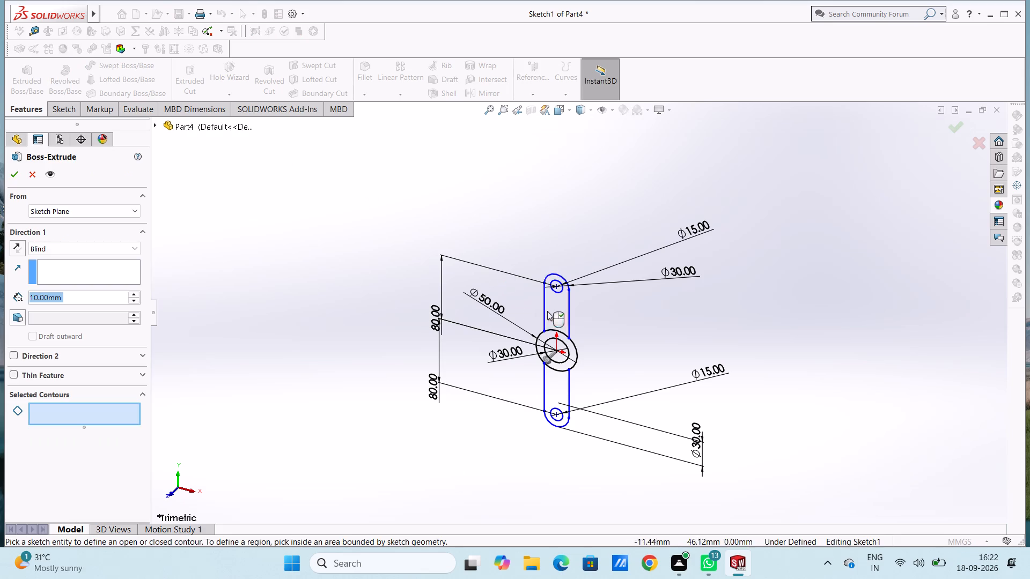
left_click(549, 310)
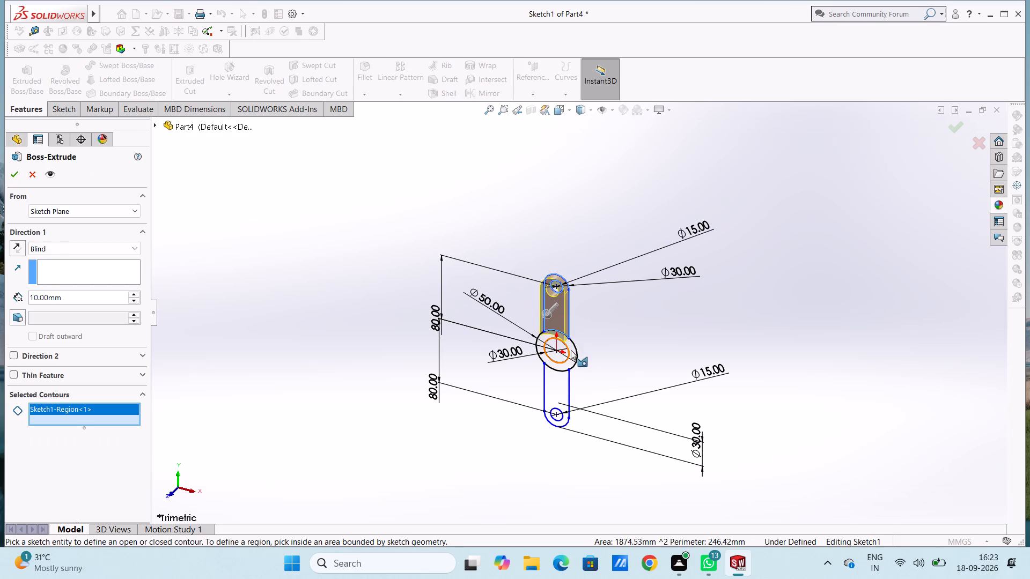
left_click(572, 352)
left_click(562, 388)
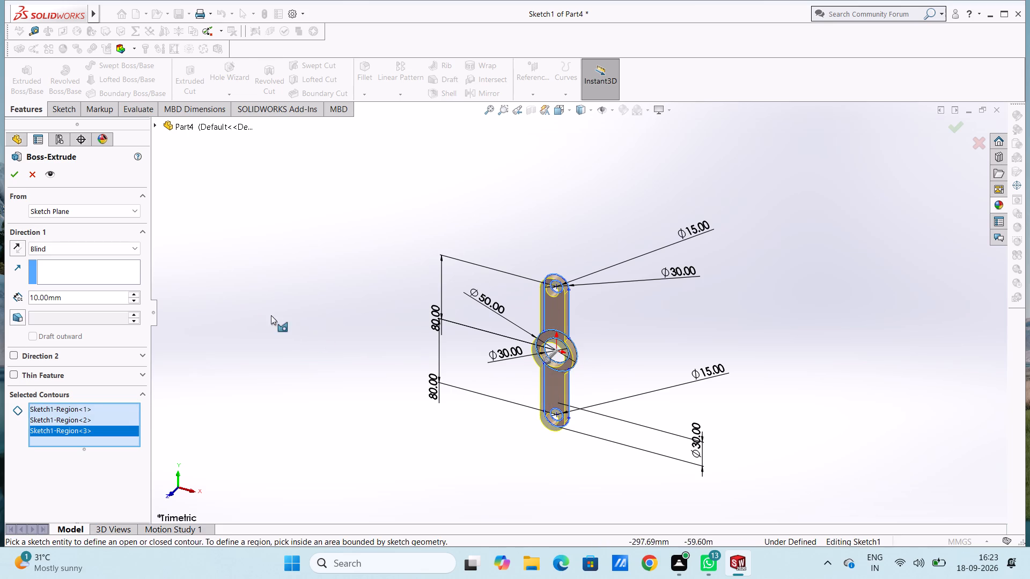
double_click(80, 295)
type("15")
key("Return")
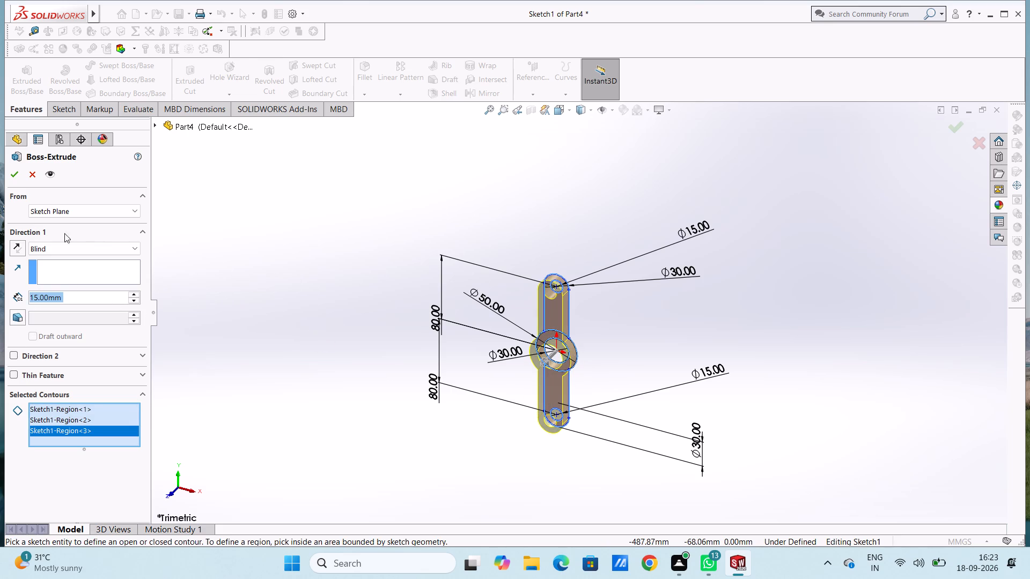
left_click(16, 179)
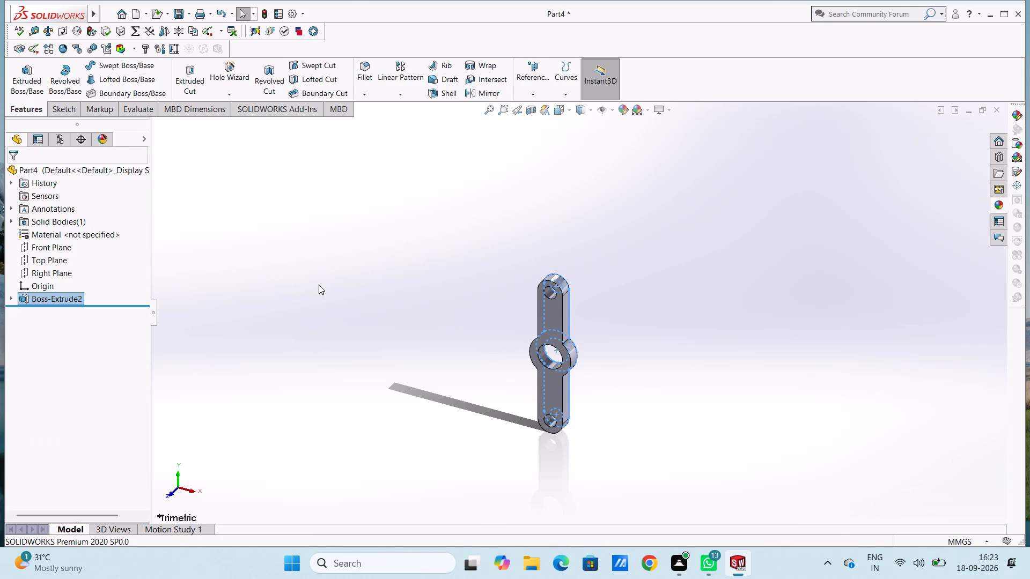
left_click(319, 285)
On the link's front face, sketch two concentric circles at the origin with radii of 15 mm and 25 mm.
middle_click_drag(382, 294, 333, 316)
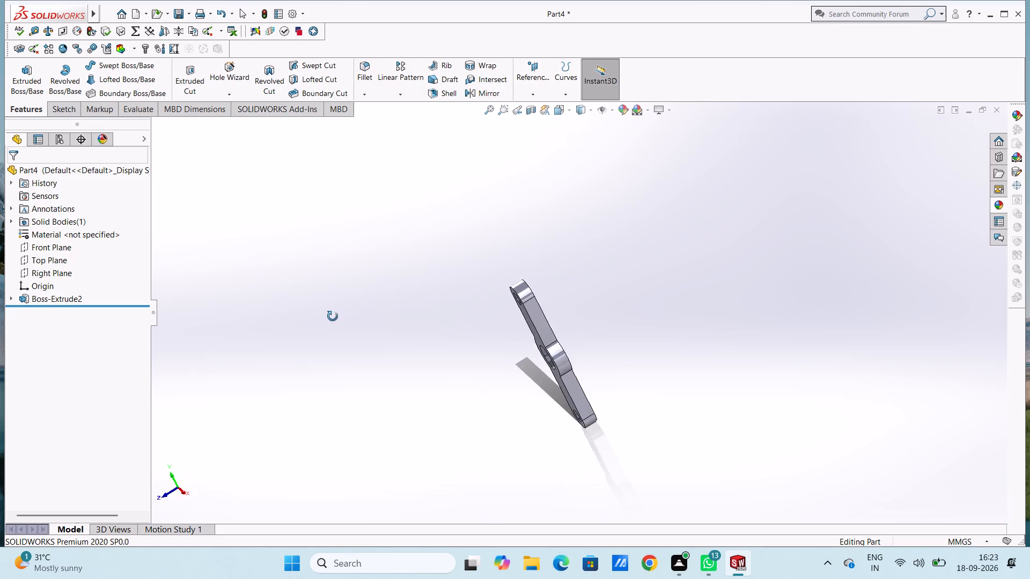
middle_click_drag(333, 316, 458, 320)
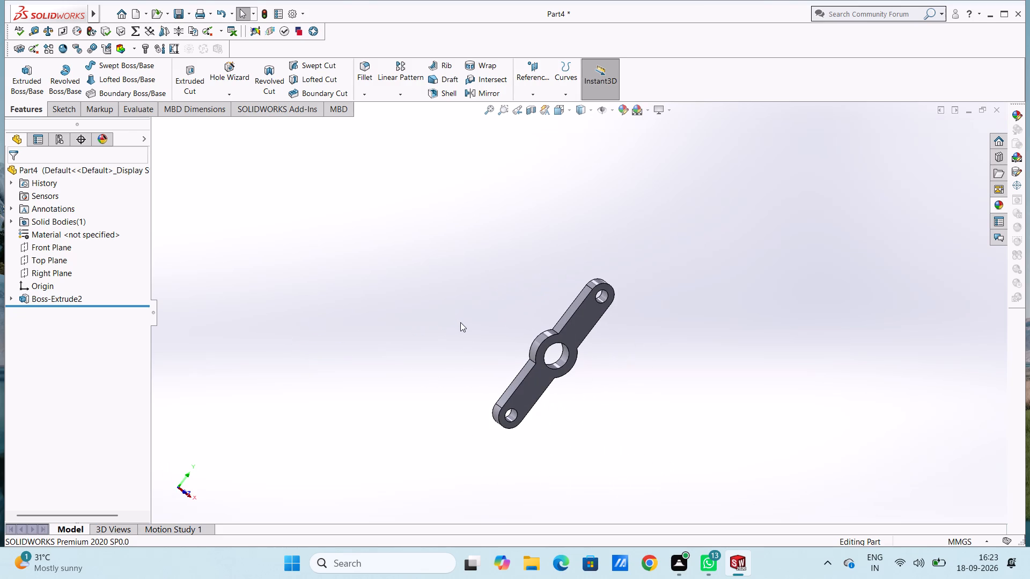
key("ctrl+1")
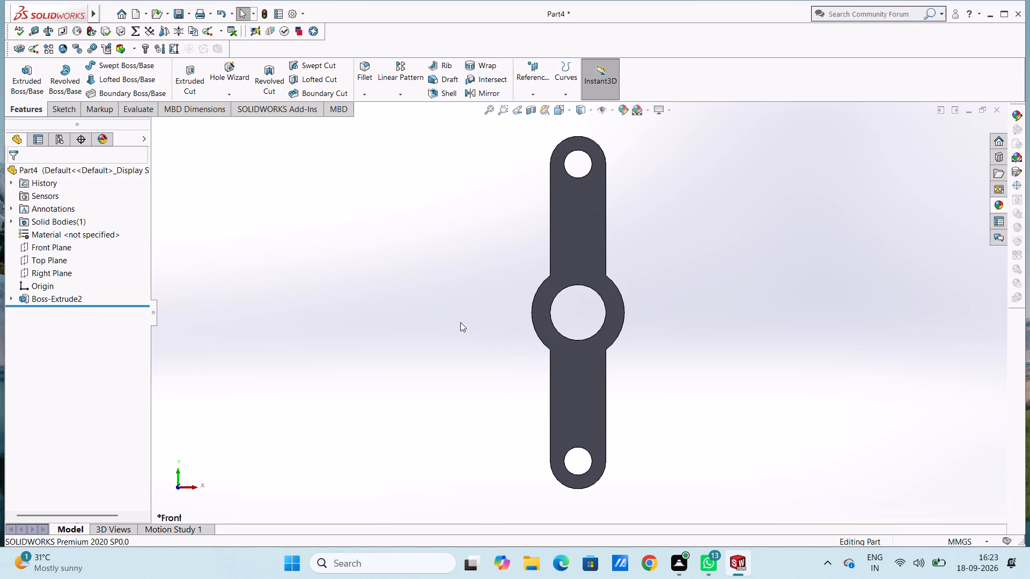
left_click(545, 297)
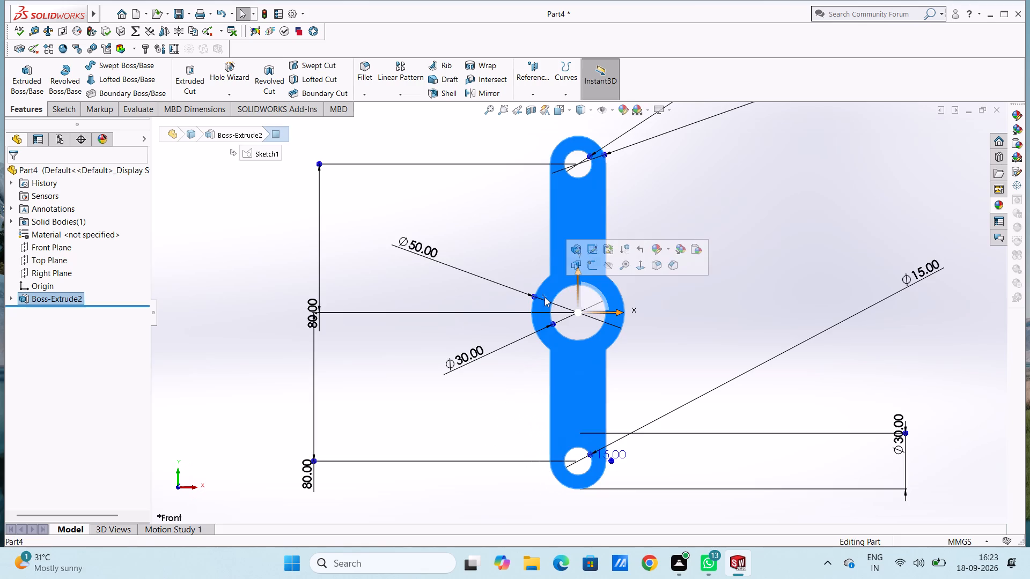
left_click(592, 266)
left_click(473, 234)
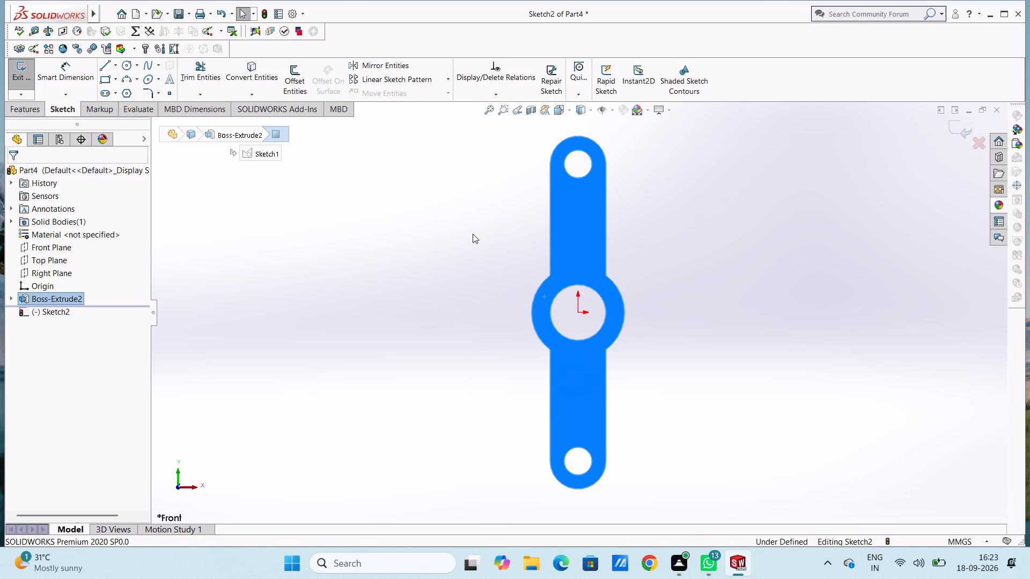
left_click(123, 69)
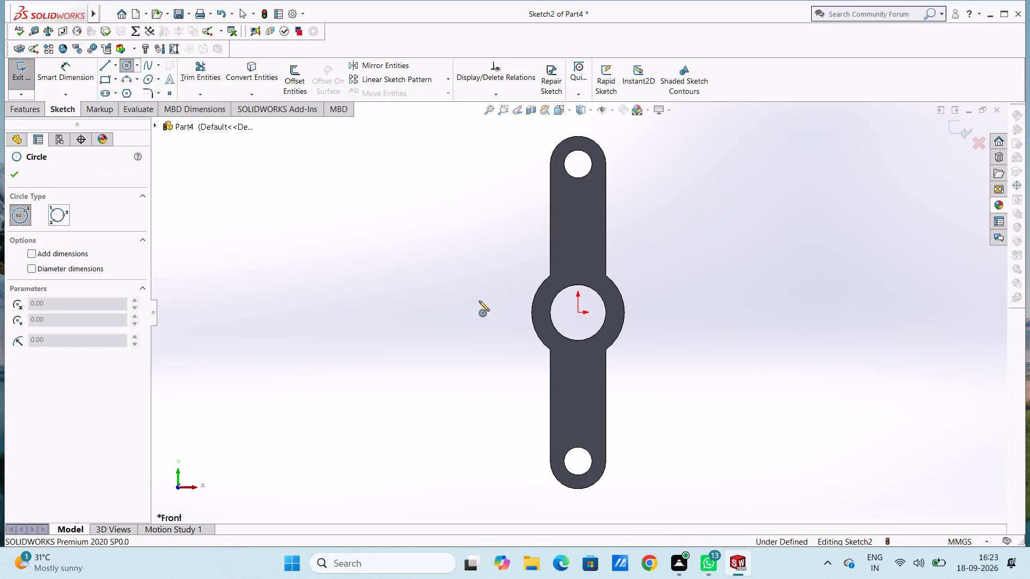
left_click(577, 313)
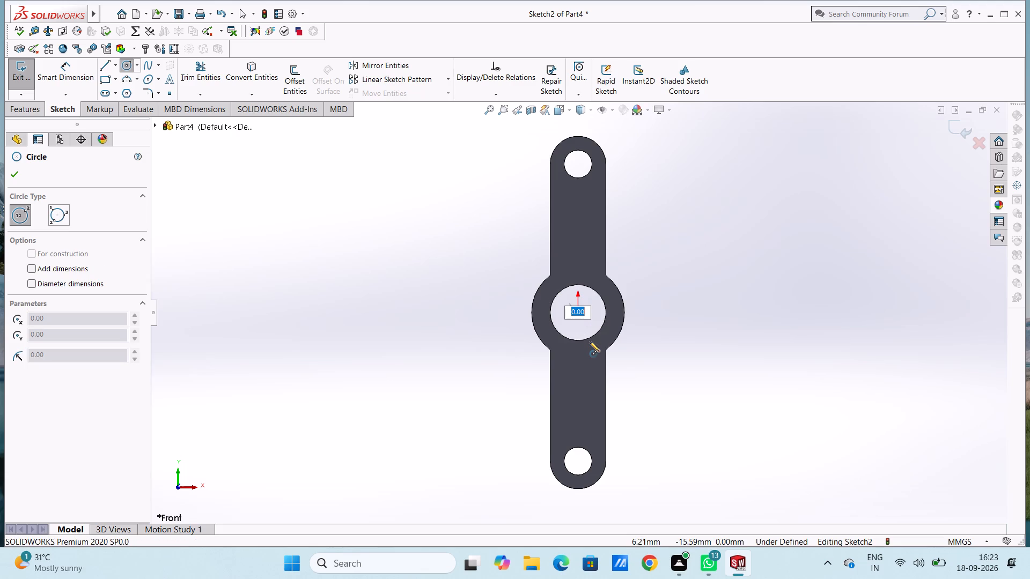
type("15")
key("Return")
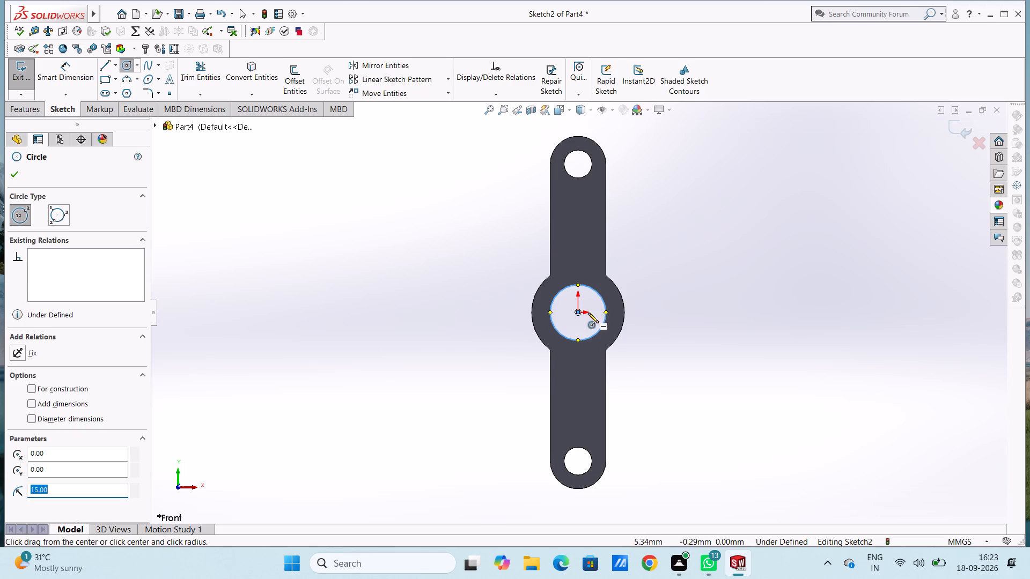
left_click(578, 313)
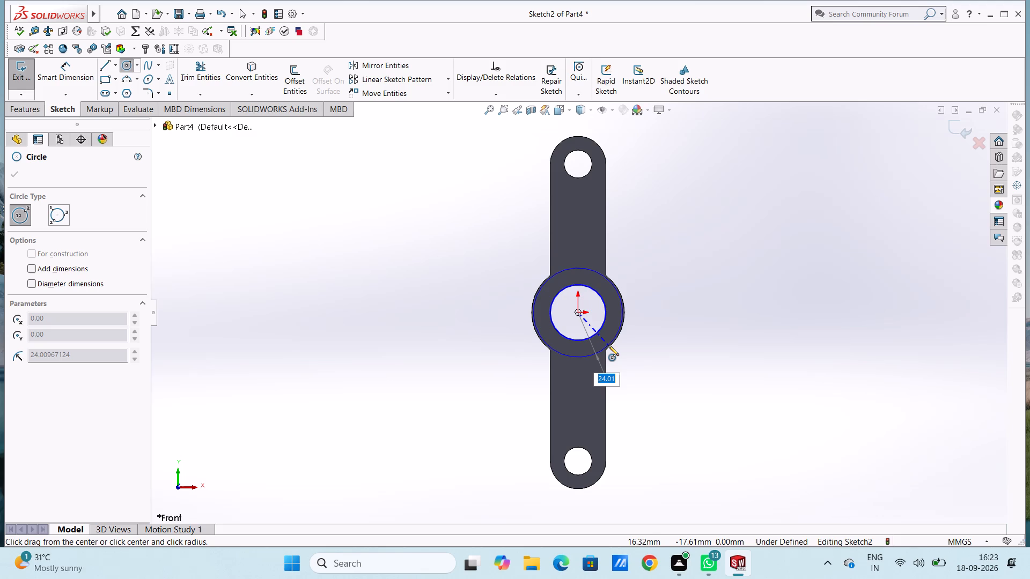
left_click(609, 345)
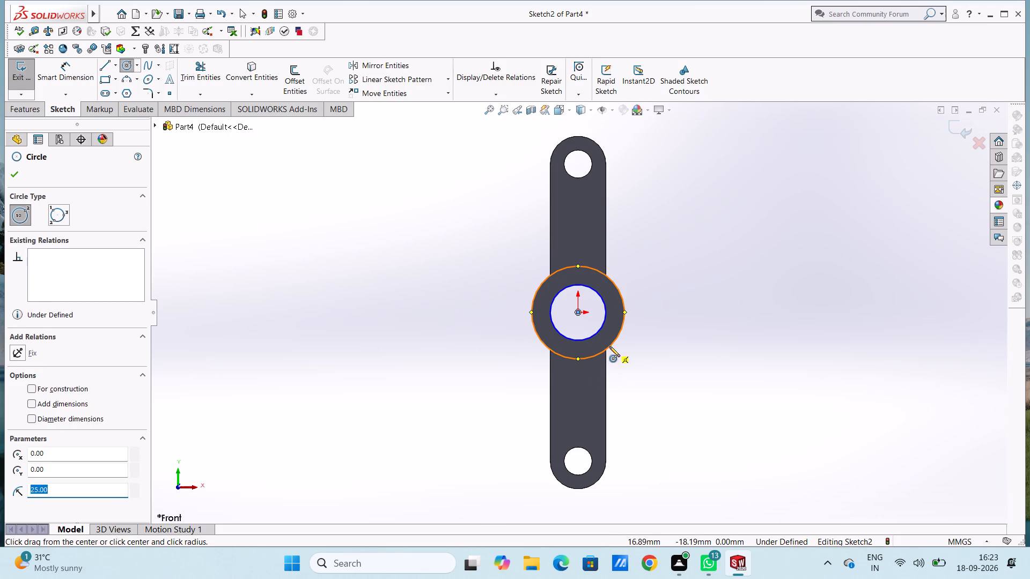
key("Escape")
key("Escape")
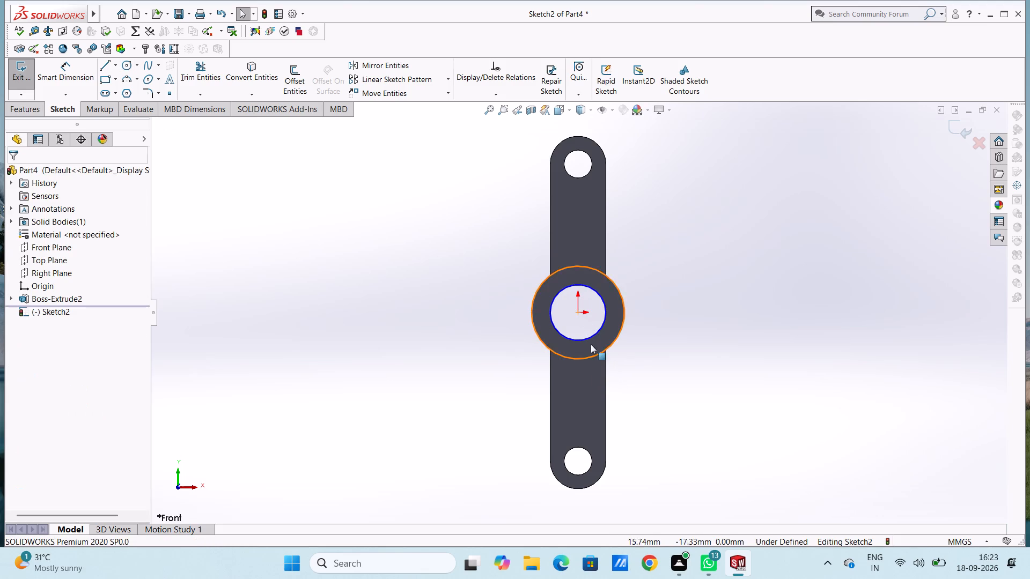
Dimension the diameters of the outer and inner concentric circles on the front face, keeping their drawn sizes.
left_click(56, 72)
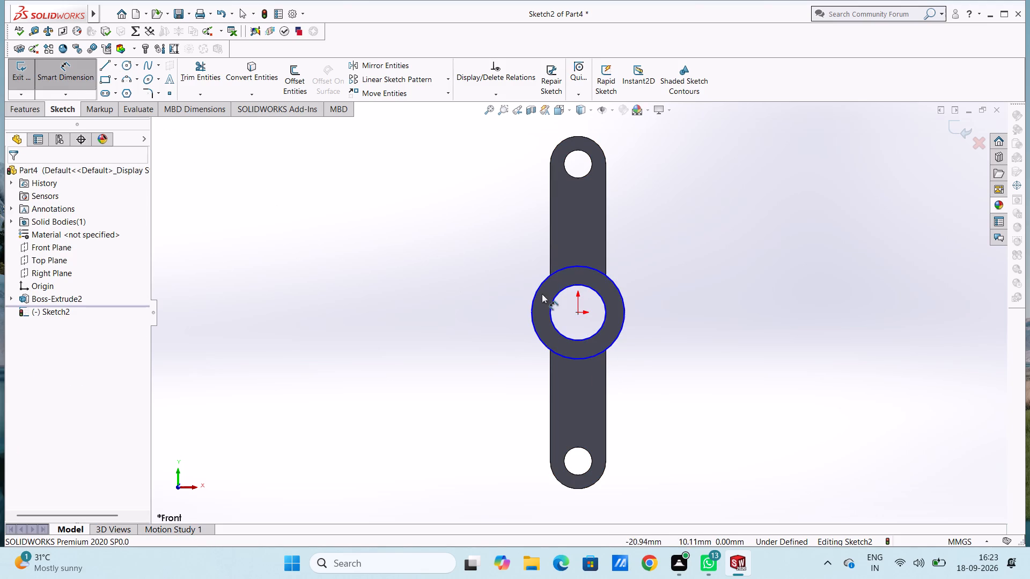
left_click(534, 294)
left_click(318, 200)
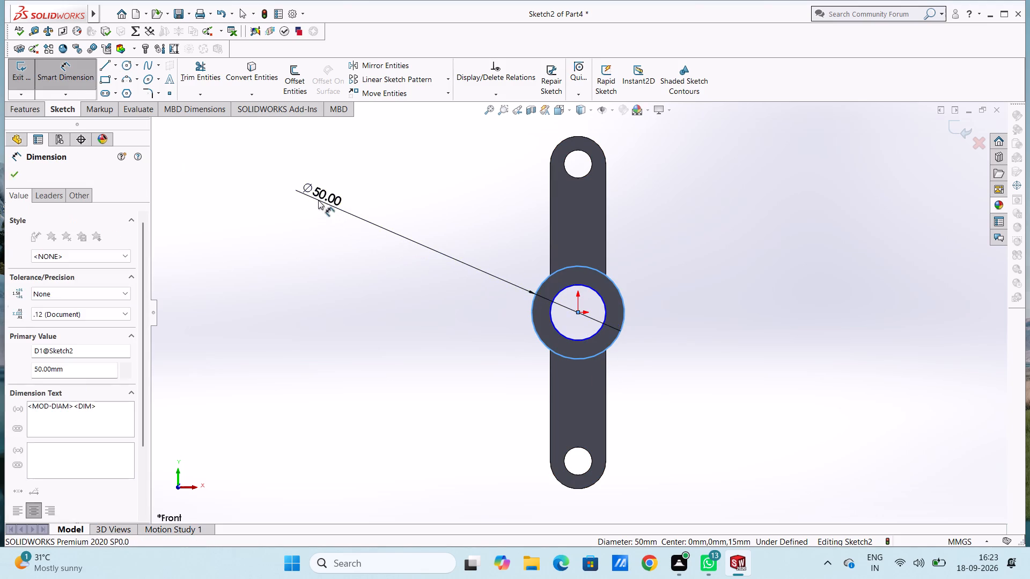
left_click(273, 190)
left_click(271, 186)
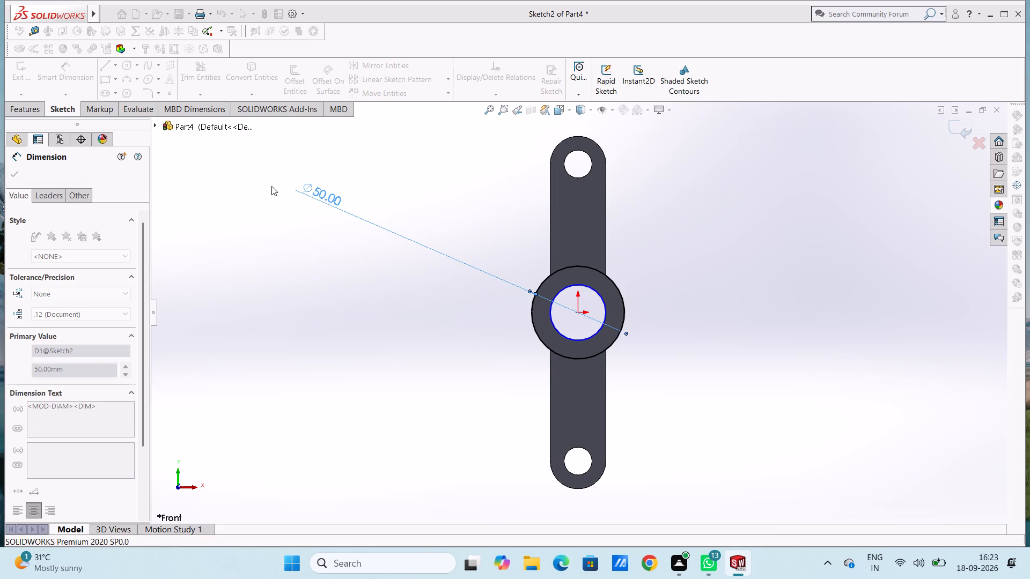
left_click(256, 185)
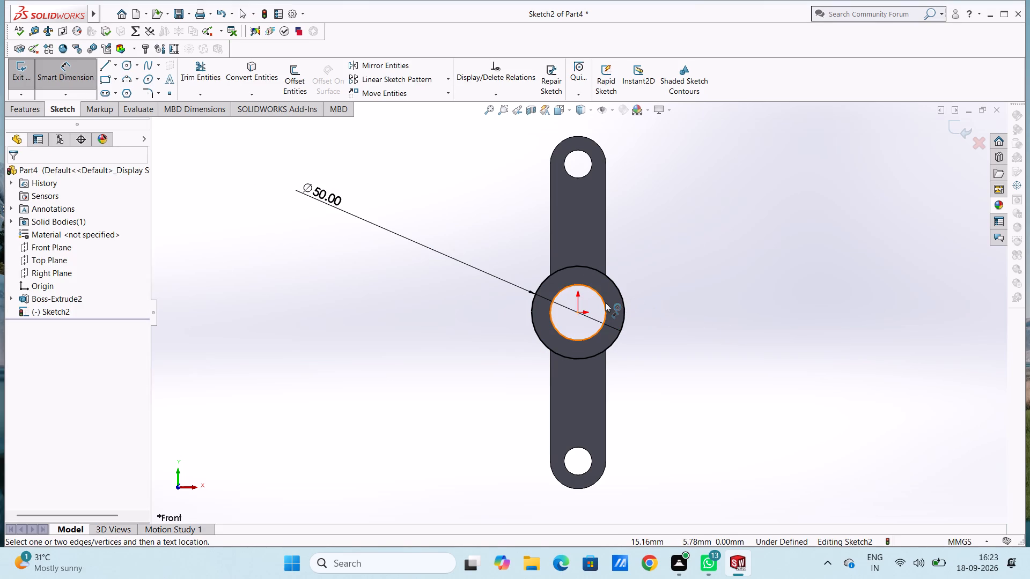
left_click(605, 302)
left_click(840, 220)
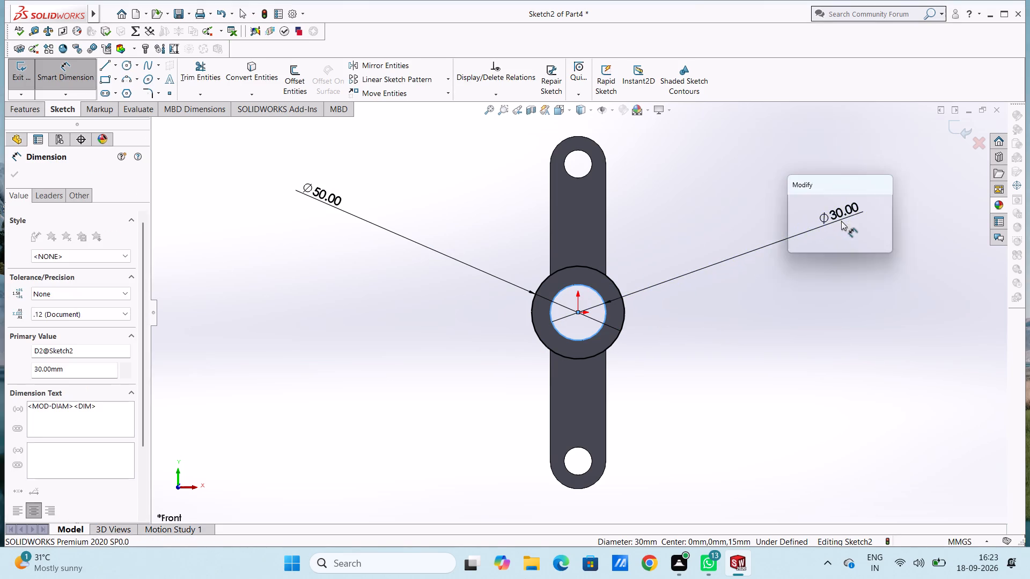
left_click(799, 206)
left_click(774, 188)
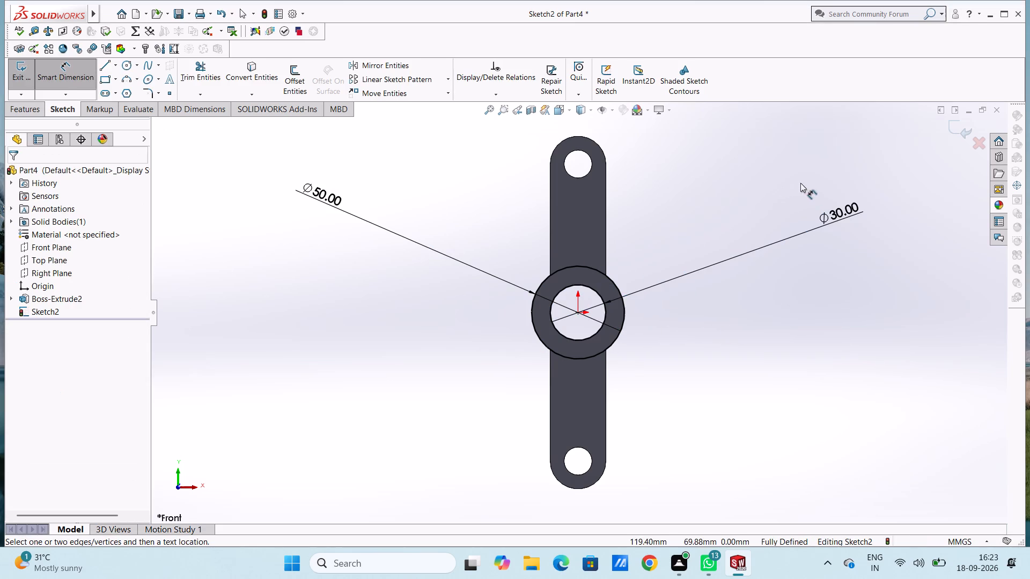
Extrude the ring between the two circles as a blind boss 5 mm deep, merged with the link.
middle_click_drag(802, 187, 761, 204)
scroll(767, 203, "up", 1)
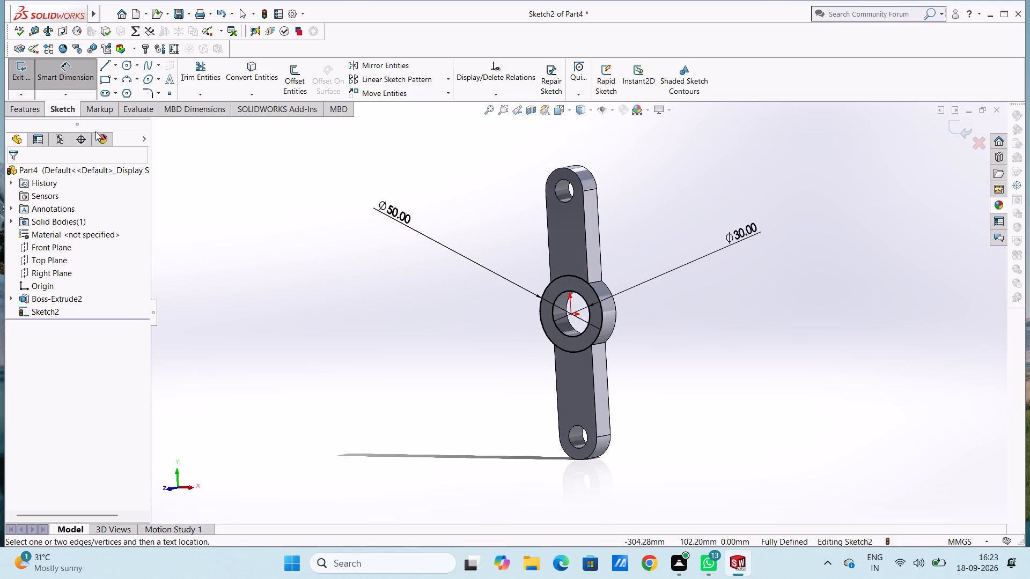
left_click(62, 66)
left_click(32, 106)
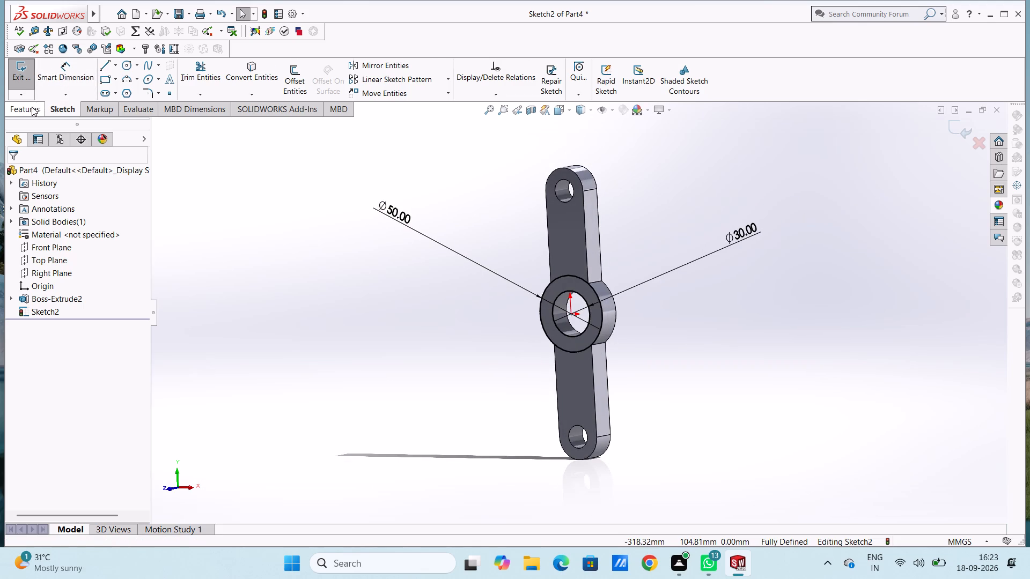
left_click(30, 77)
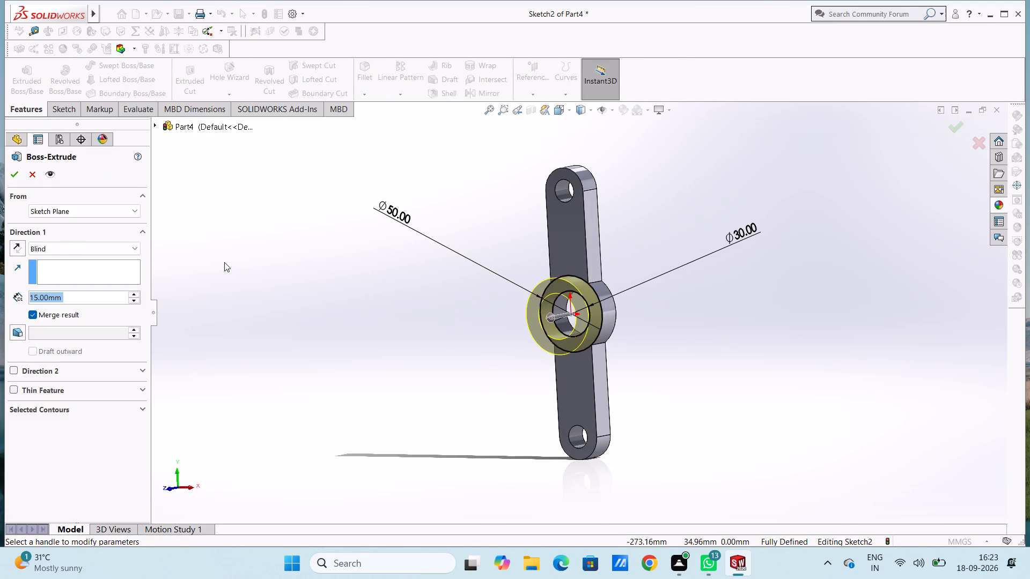
key("5")
key("Return")
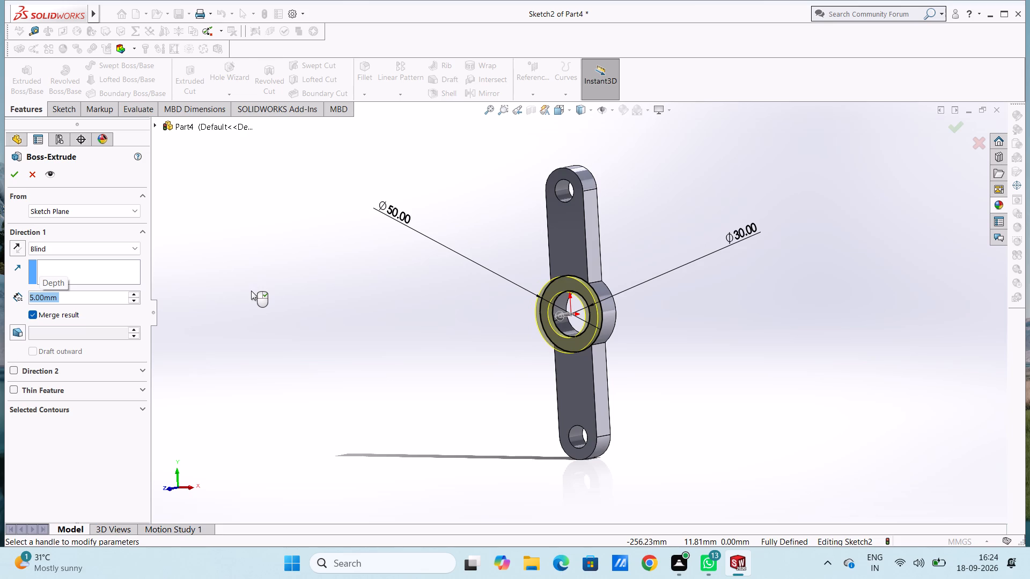
middle_click_drag(360, 254, 353, 338)
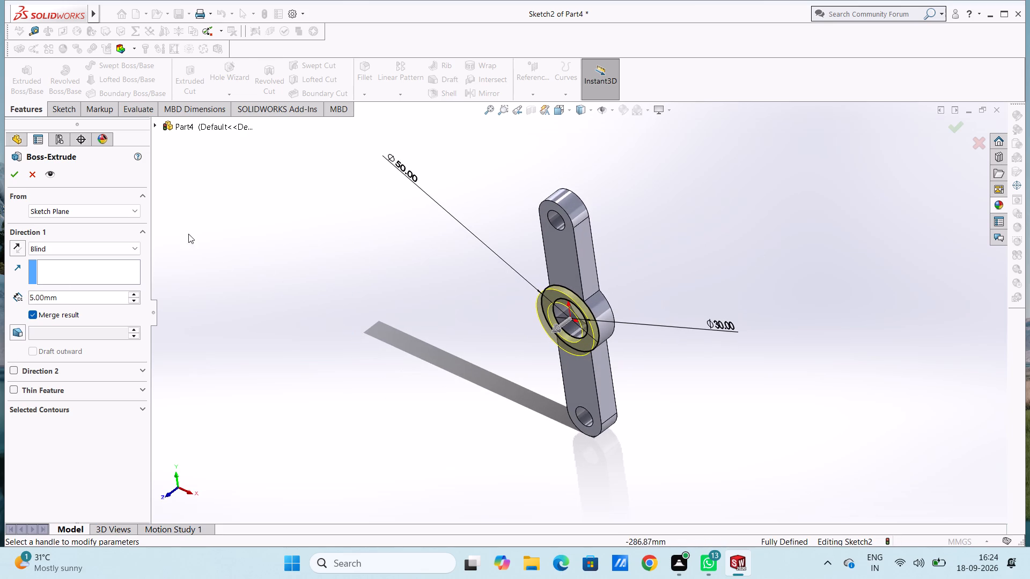
left_click(14, 177)
left_click(260, 258)
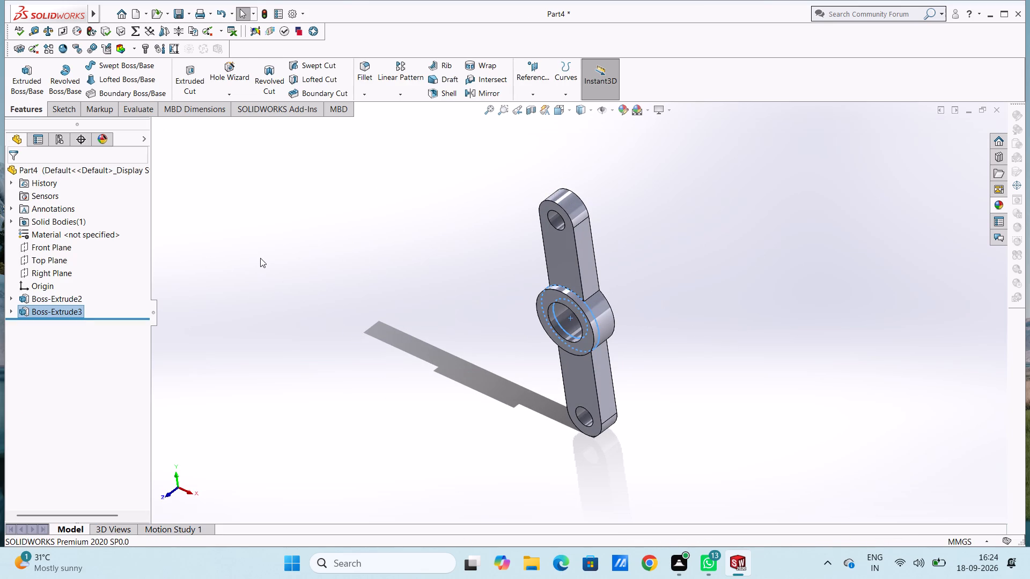
On the raised ring's front face, sketch two concentric circles at the origin with radii of 15 mm and 25 mm.
key("ctrl+1")
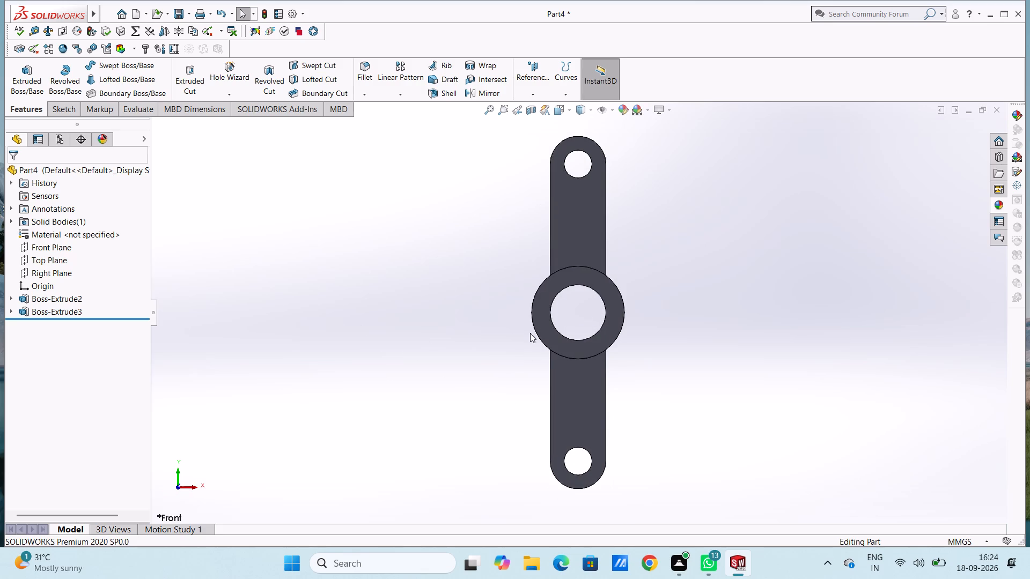
left_click(537, 321)
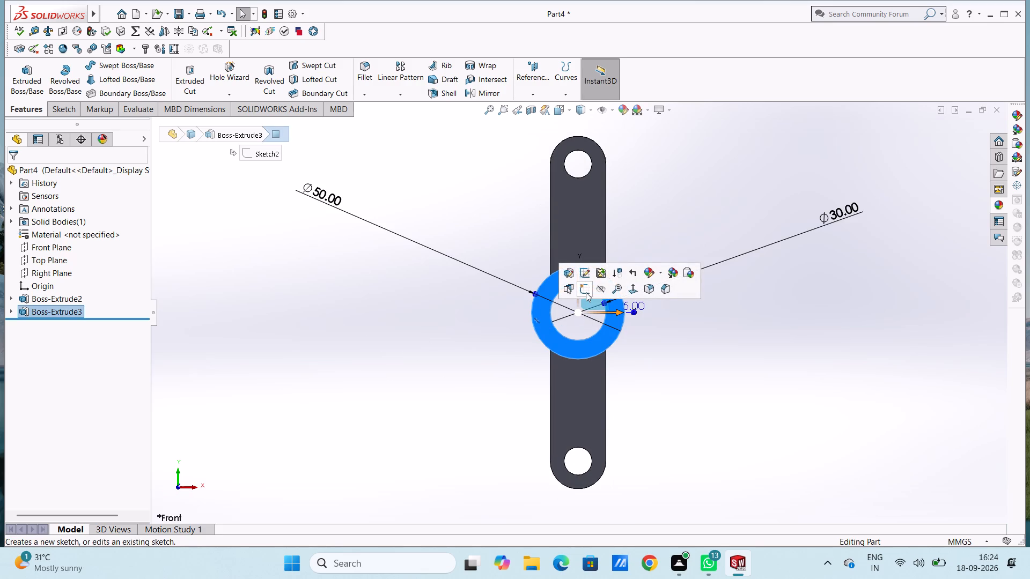
left_click(586, 292)
left_click(400, 326)
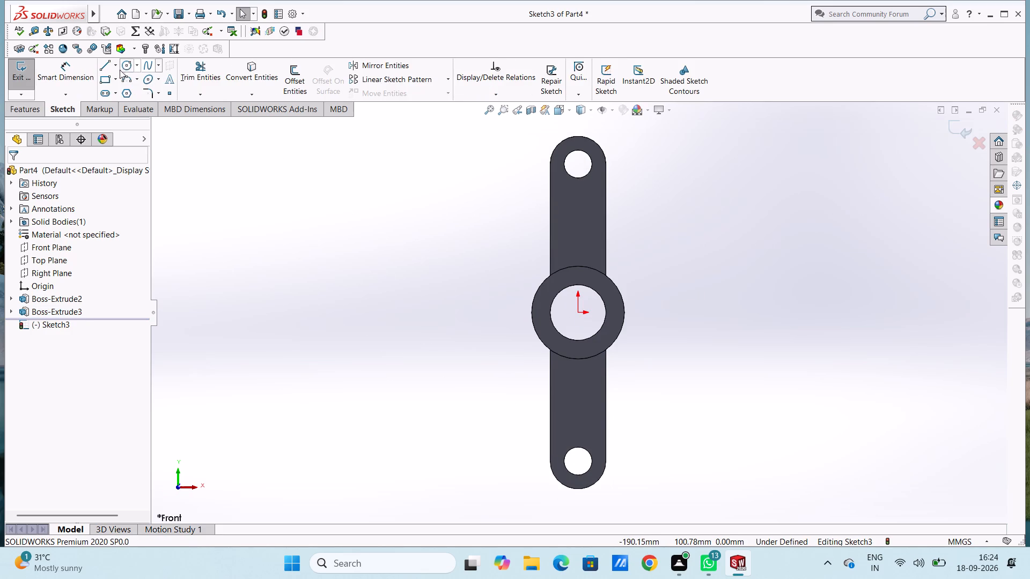
left_click(124, 69)
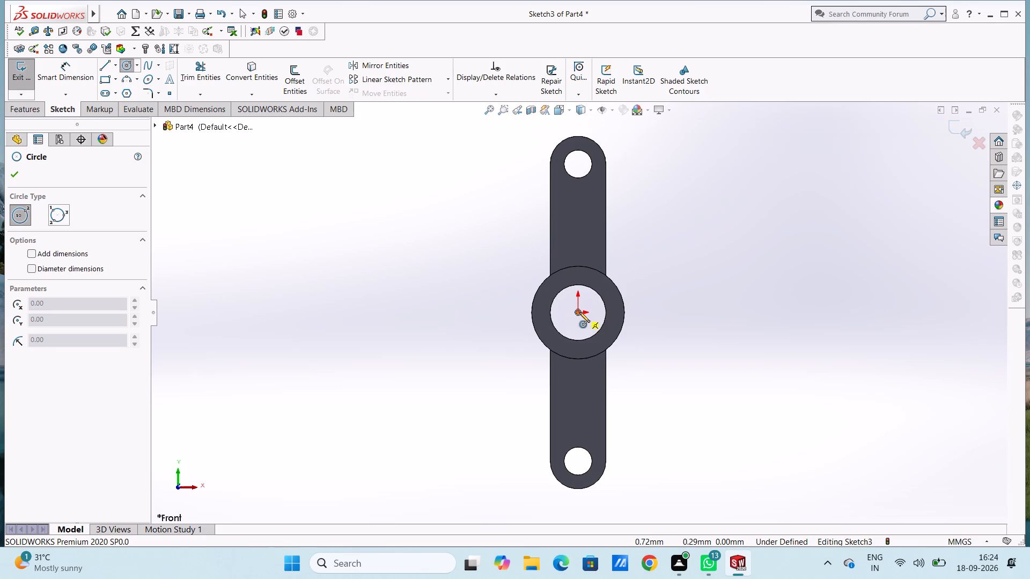
left_click(579, 312)
left_click(596, 333)
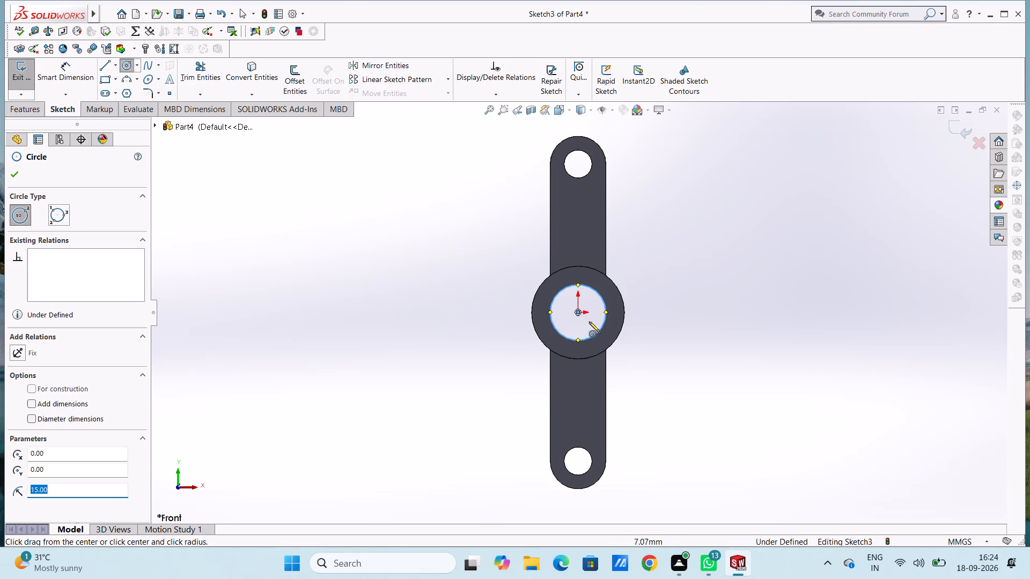
left_click(576, 311)
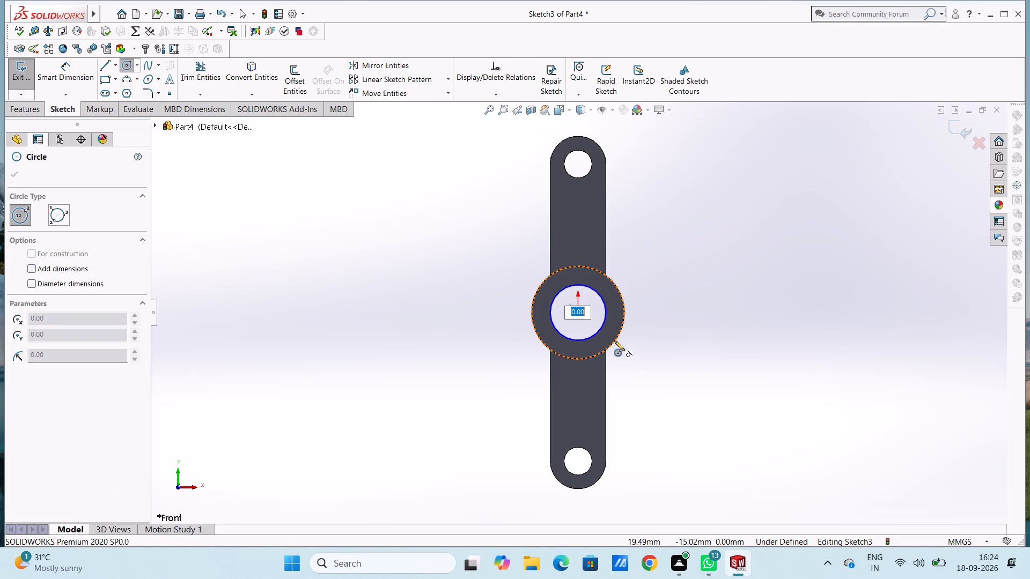
type("25")
key("Return")
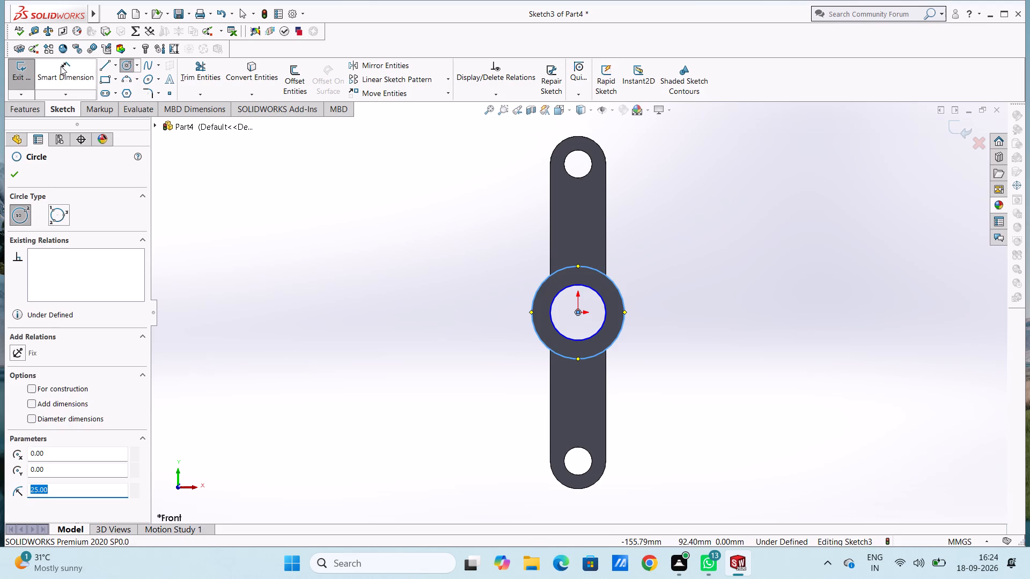
Dimension the diameters of the outer and inner circles on the ring face, keeping their drawn sizes.
left_click(61, 66)
left_click(617, 288)
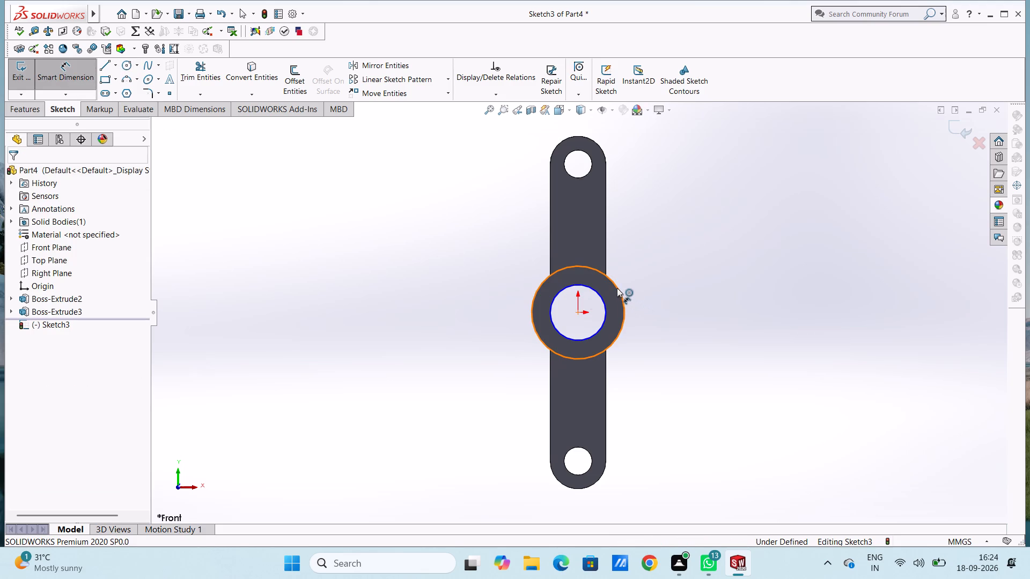
left_click(838, 194)
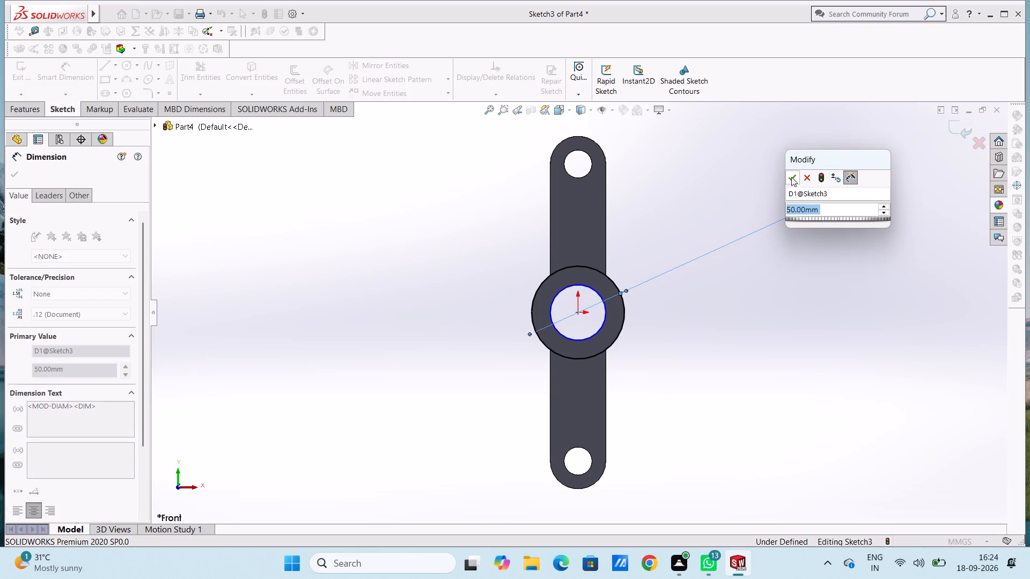
left_click(791, 177)
left_click(735, 186)
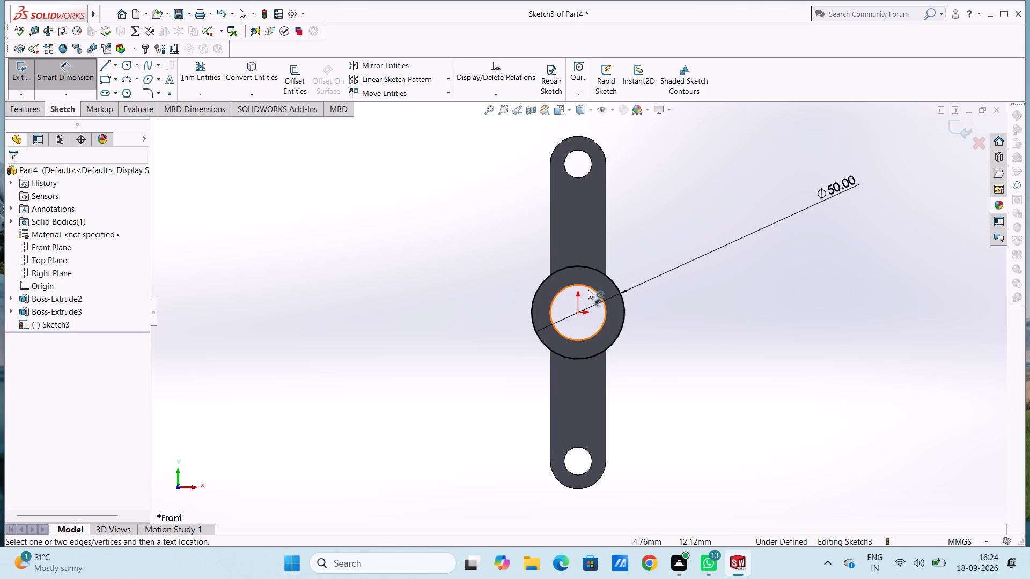
left_click(588, 289)
left_click(804, 183)
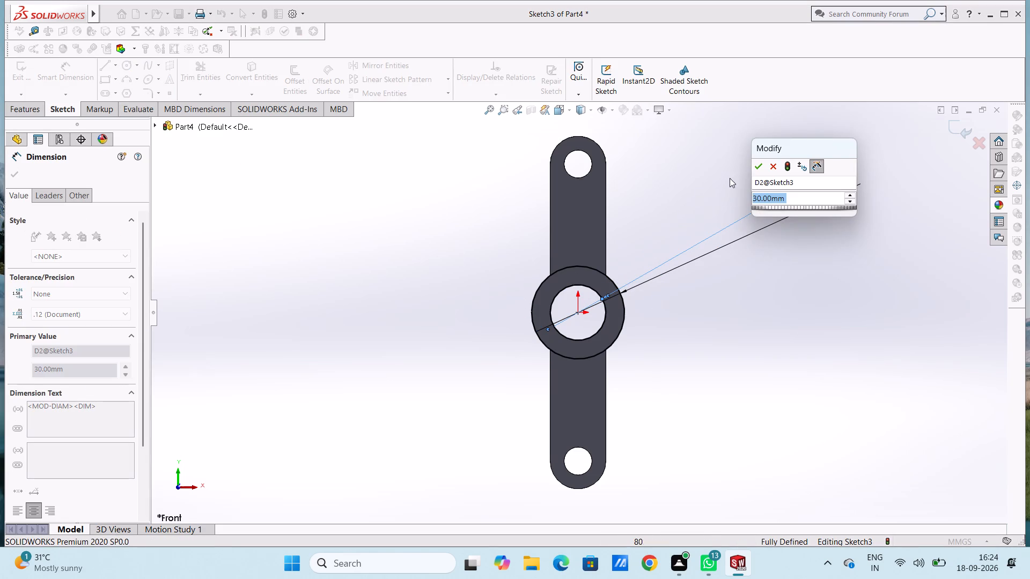
left_click(754, 168)
left_click(742, 165)
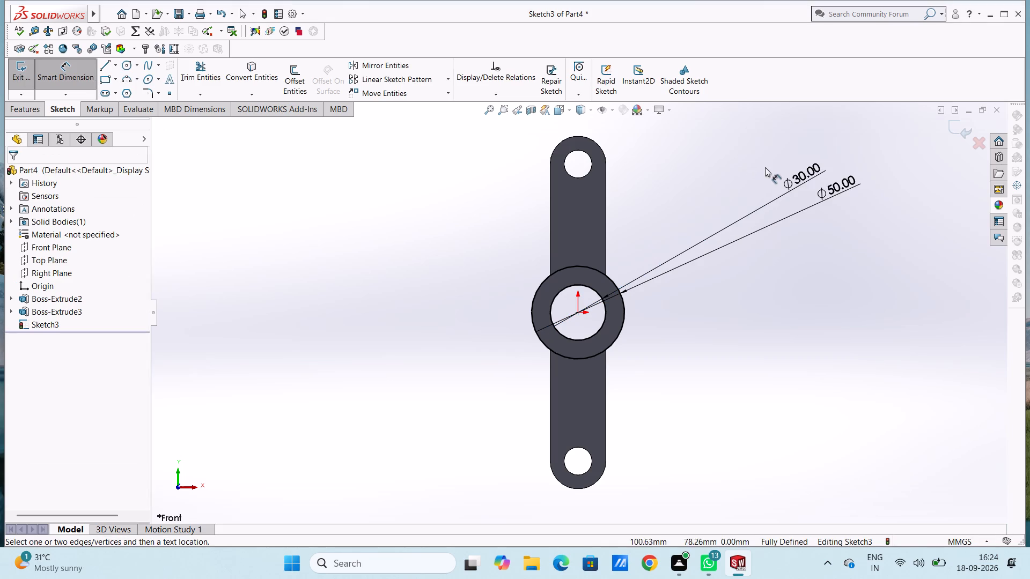
middle_click_drag(754, 161, 704, 188)
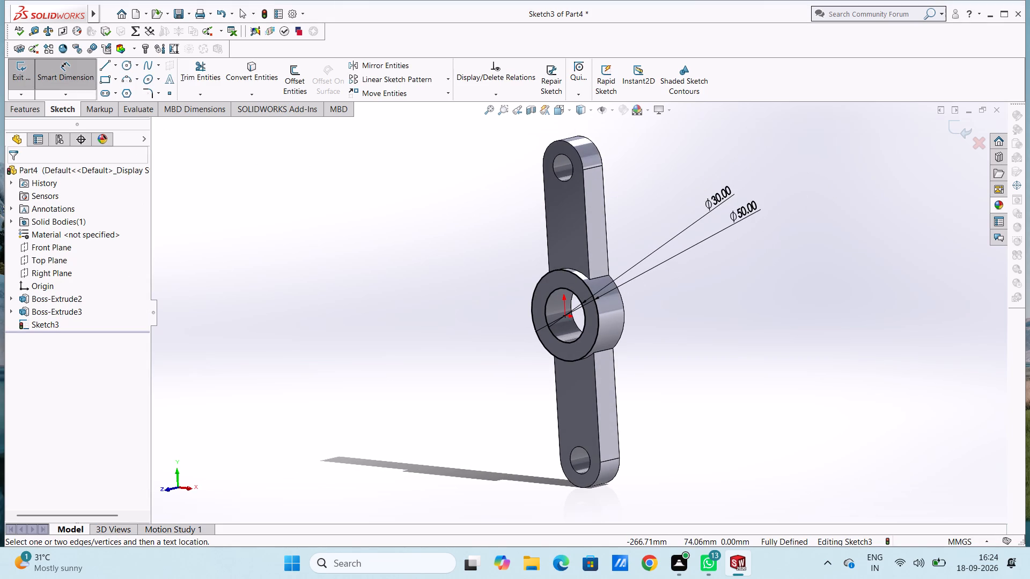
left_click(79, 70)
Extrude the ring between the circles as a blind boss 25 mm deep, direction reversed through the link and merged with it.
left_click(33, 108)
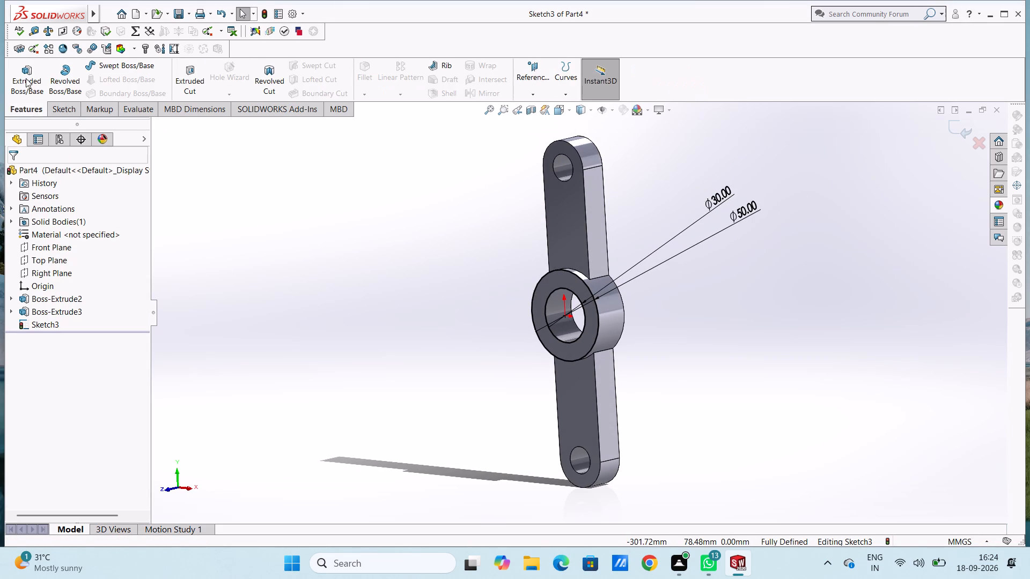
left_click(26, 78)
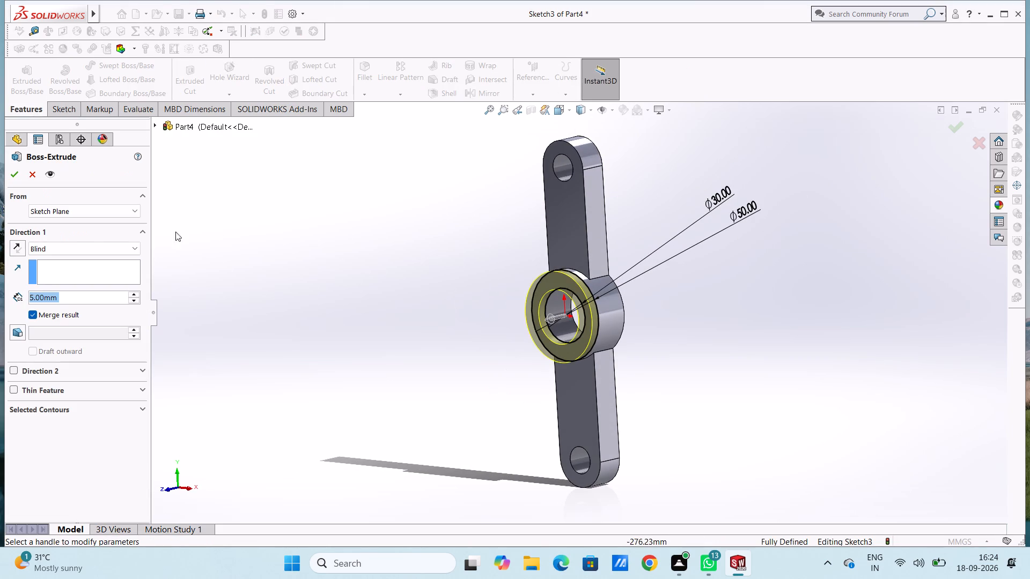
left_click(20, 248)
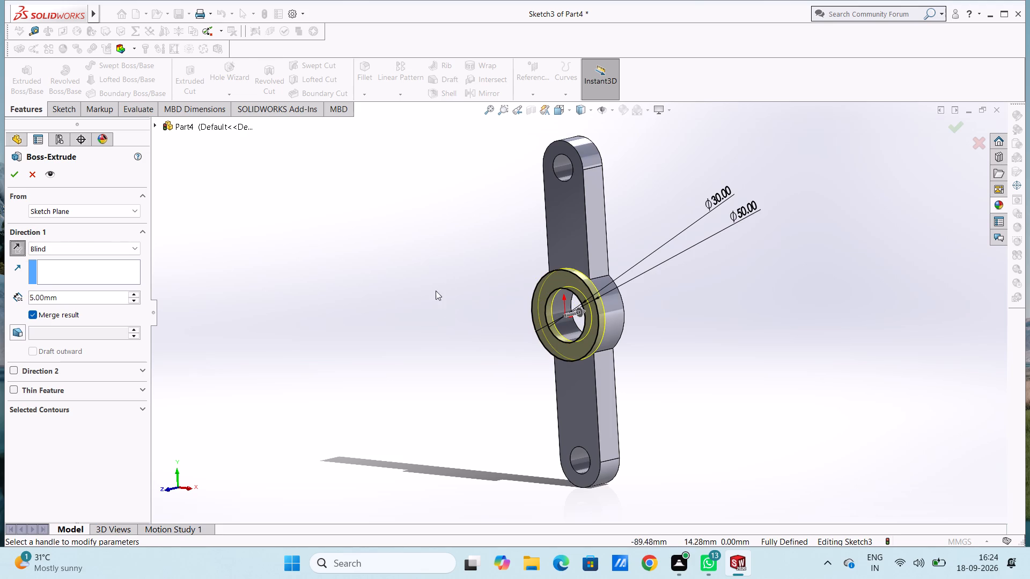
double_click(115, 291)
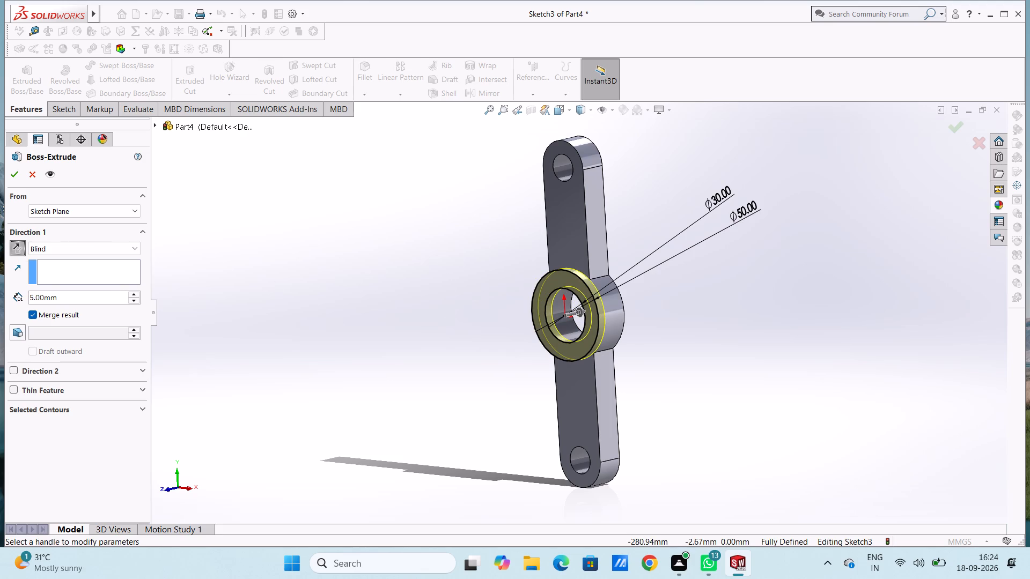
double_click(115, 295)
type("25")
key("Return")
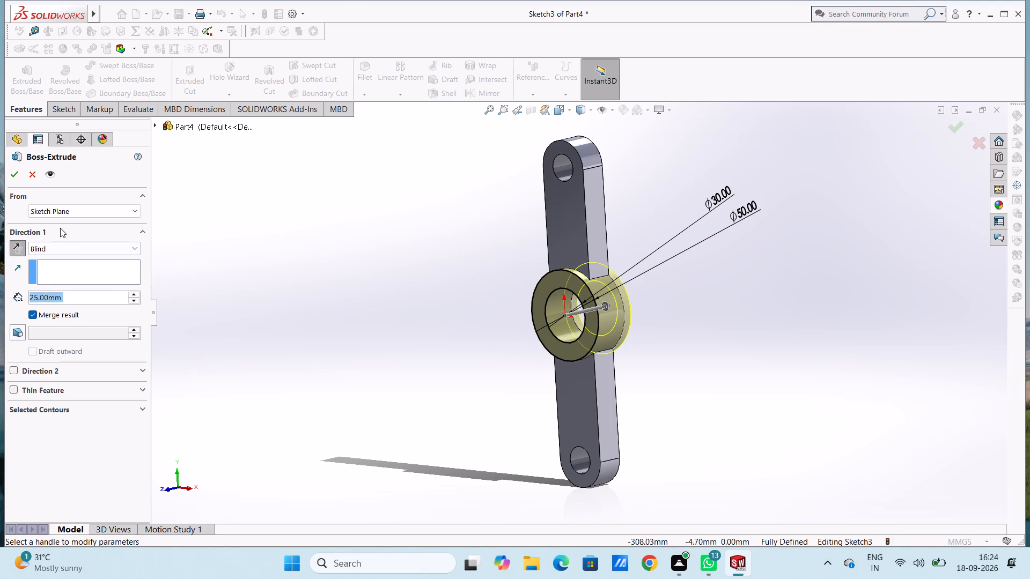
left_click(9, 174)
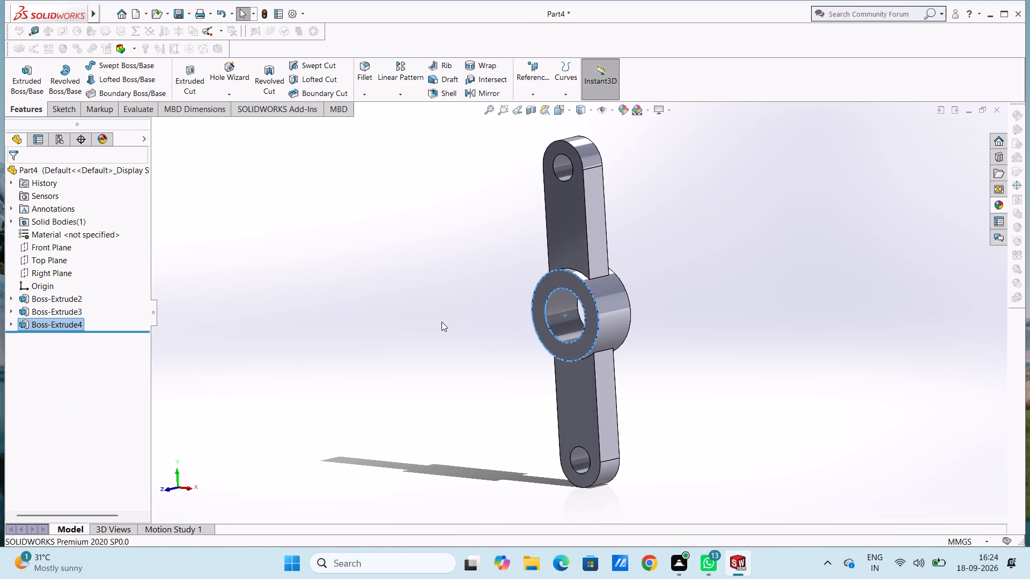
left_click(442, 322)
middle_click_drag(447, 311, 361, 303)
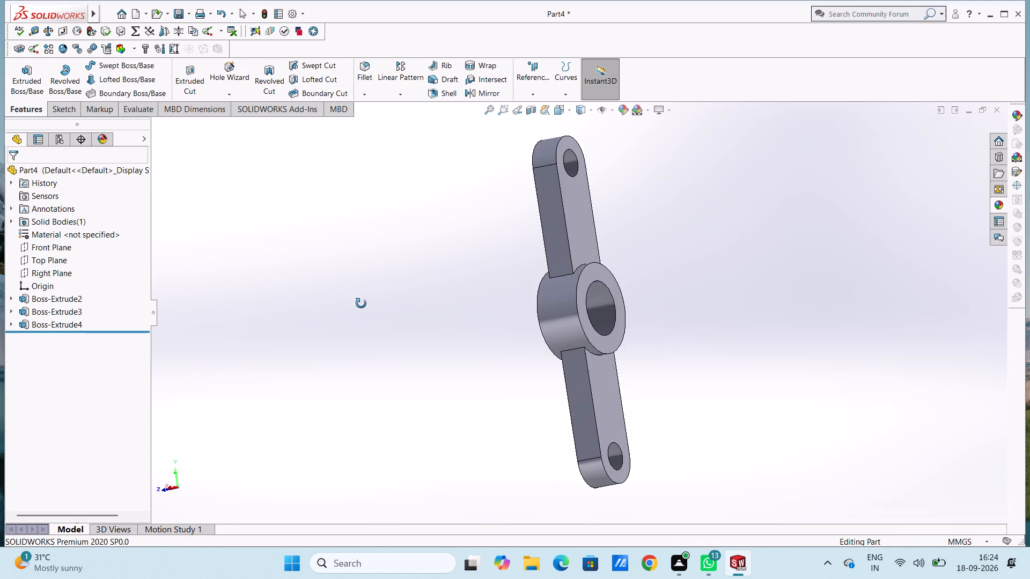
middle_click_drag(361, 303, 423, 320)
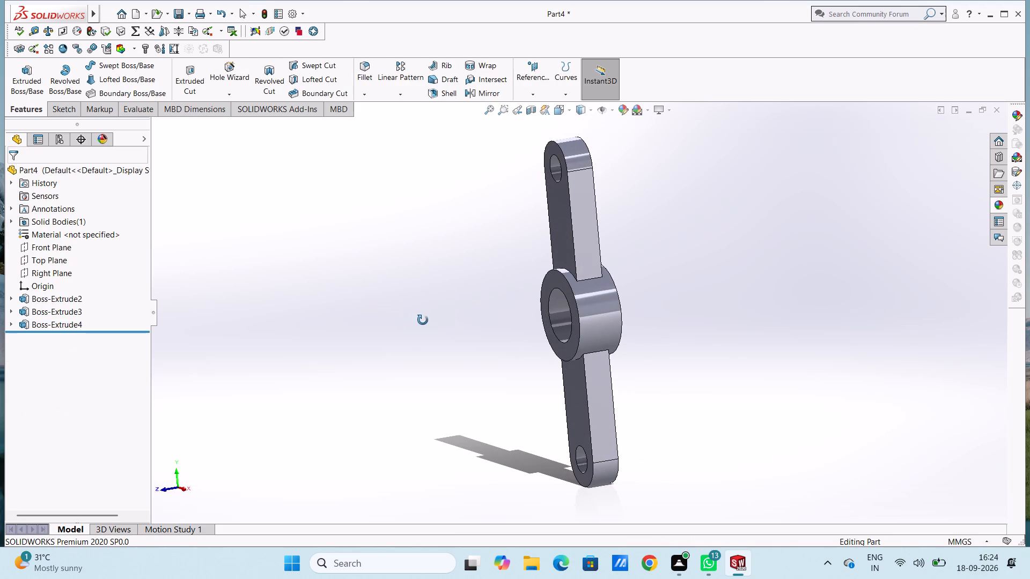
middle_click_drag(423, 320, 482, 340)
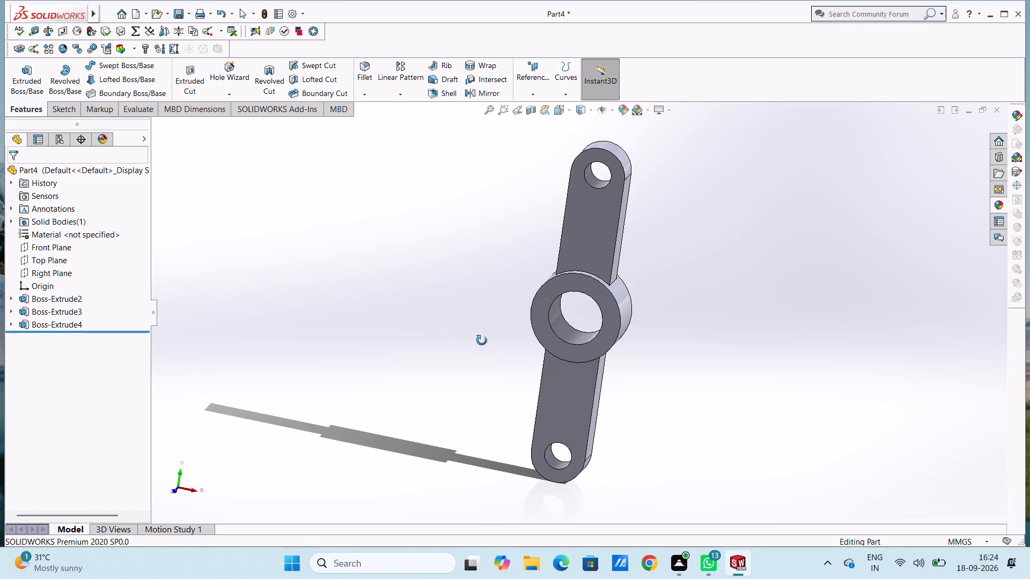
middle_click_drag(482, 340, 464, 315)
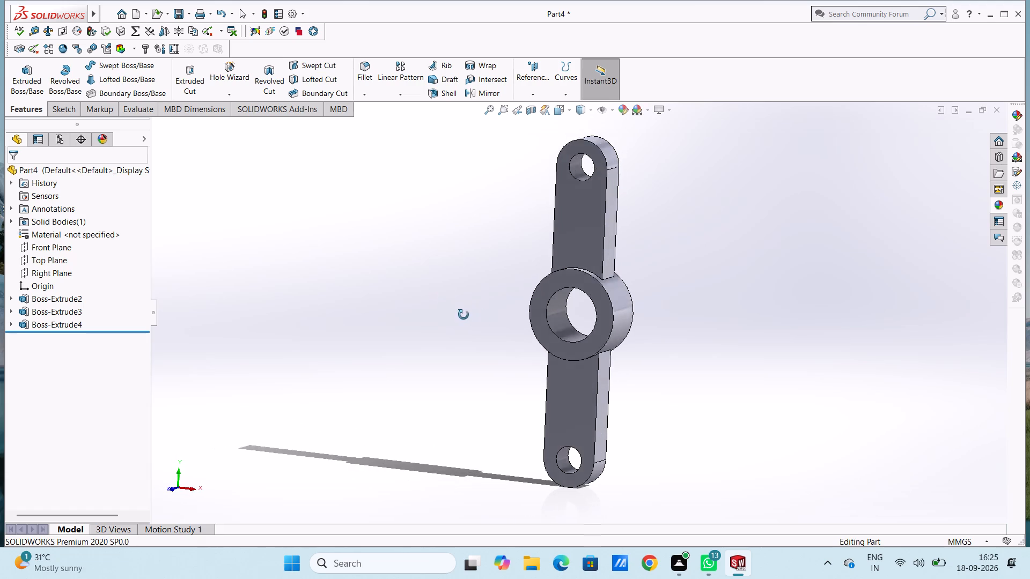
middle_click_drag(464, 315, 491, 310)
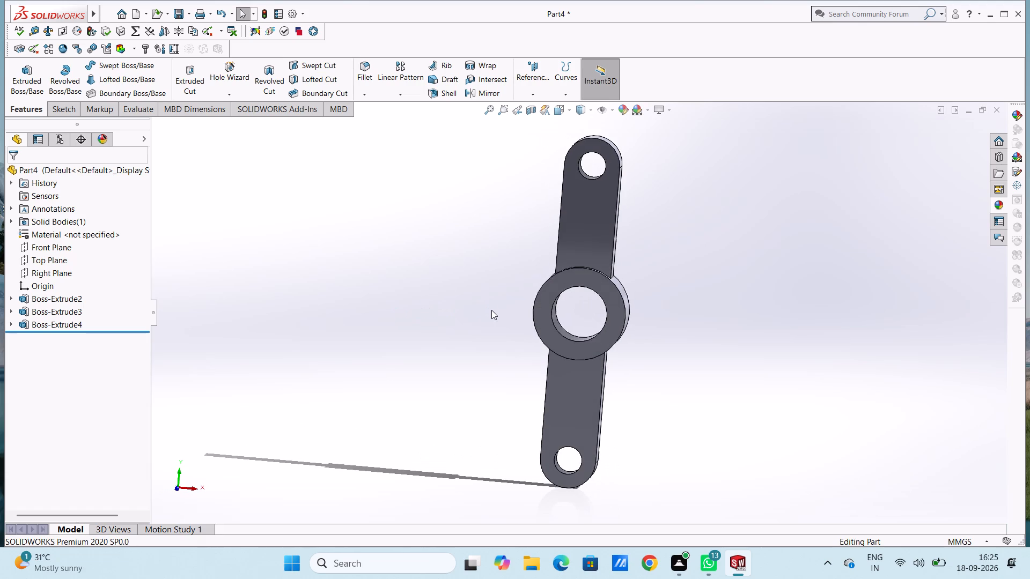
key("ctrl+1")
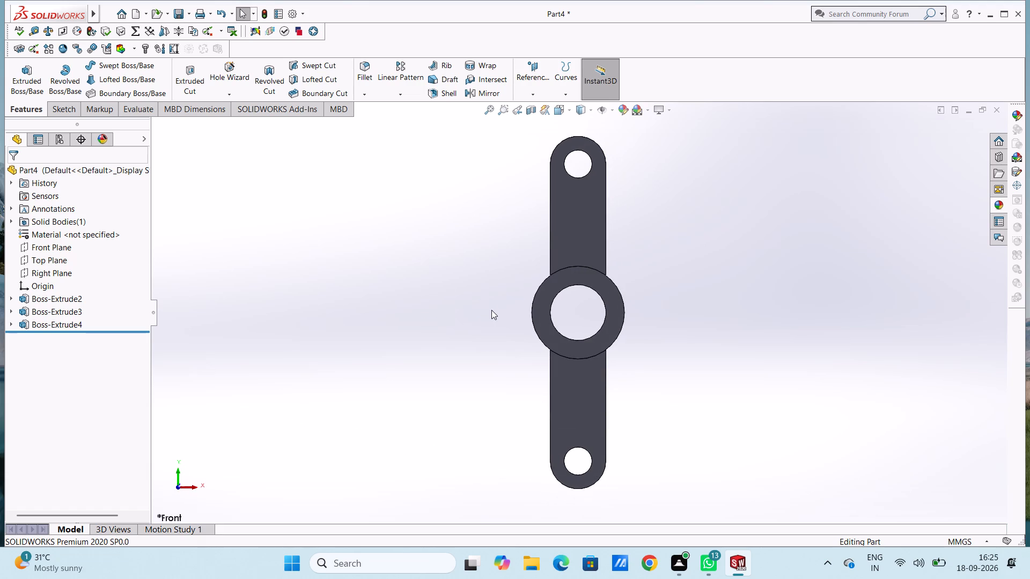
On the link's back face, sketch two concentric circles centred on the upper end hole with radii of 7.5 mm and 15 mm.
key("ctrl+2")
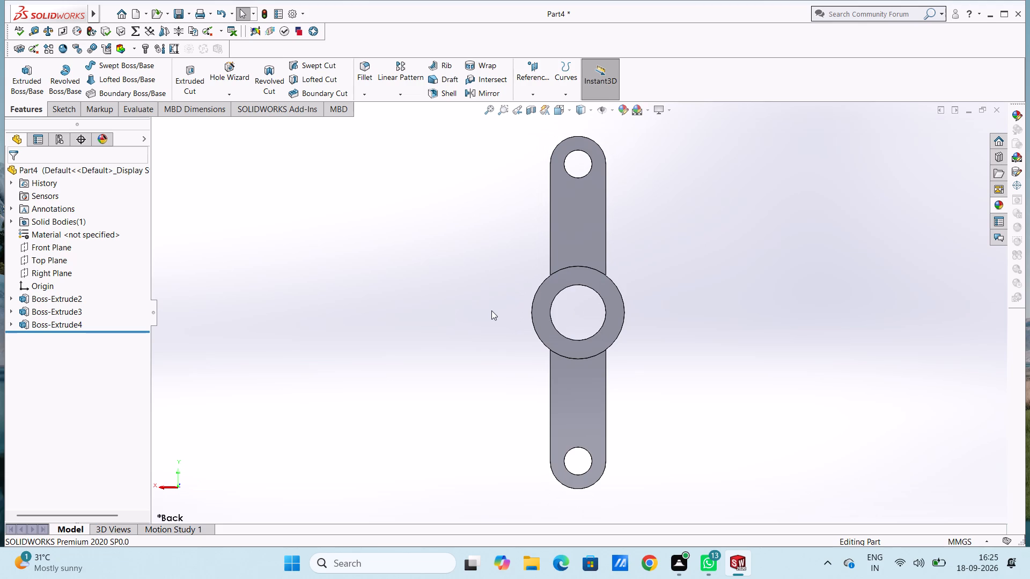
left_click(568, 218)
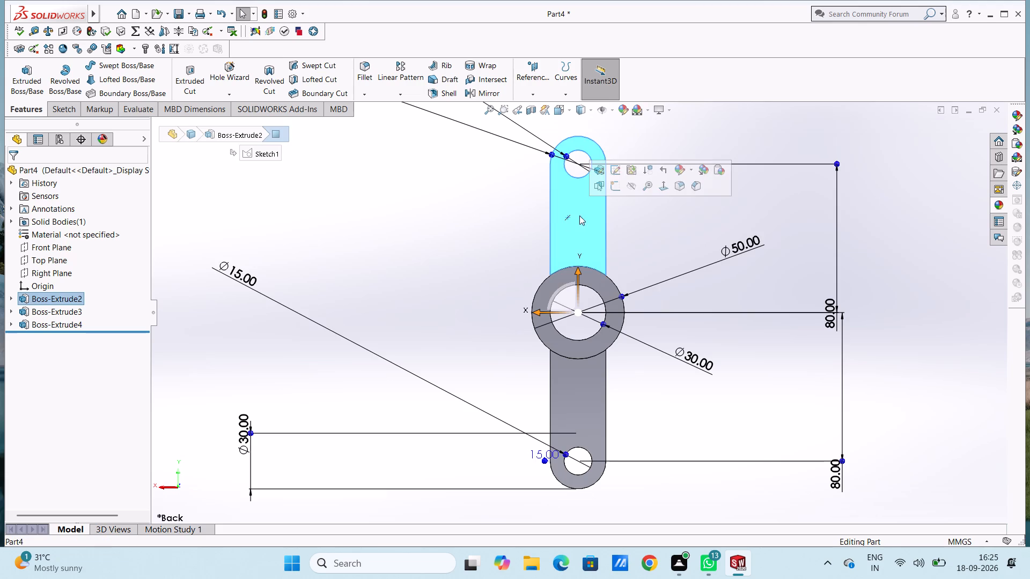
left_click(615, 192)
left_click(441, 212)
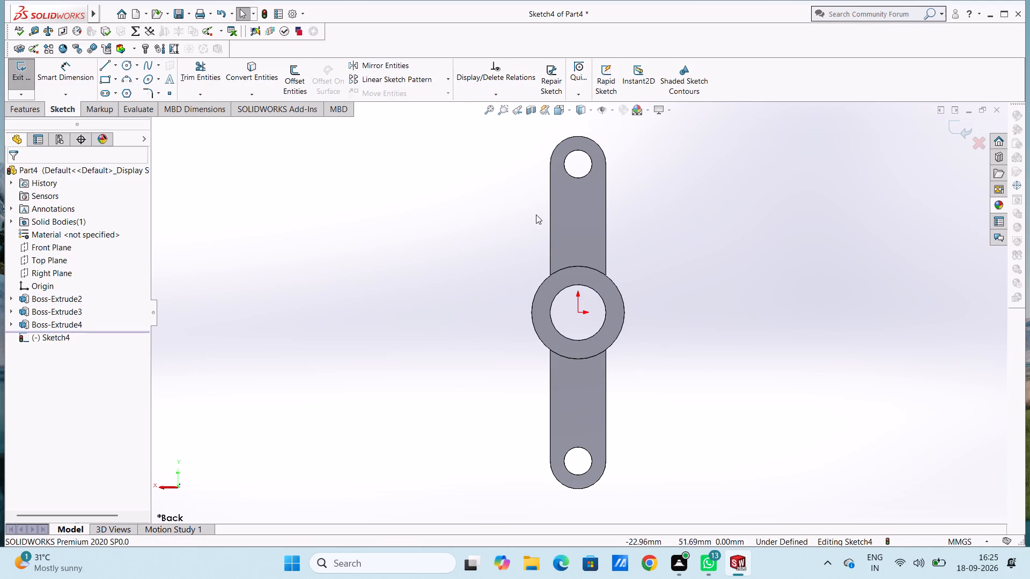
scroll(536, 214, "up", 2)
scroll(583, 152, "down", 3)
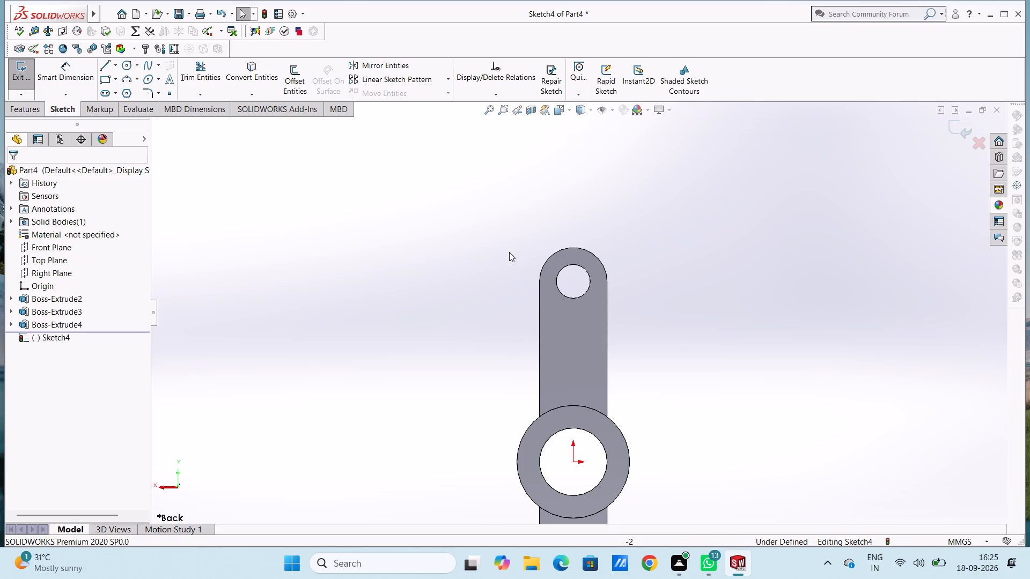
left_click(124, 66)
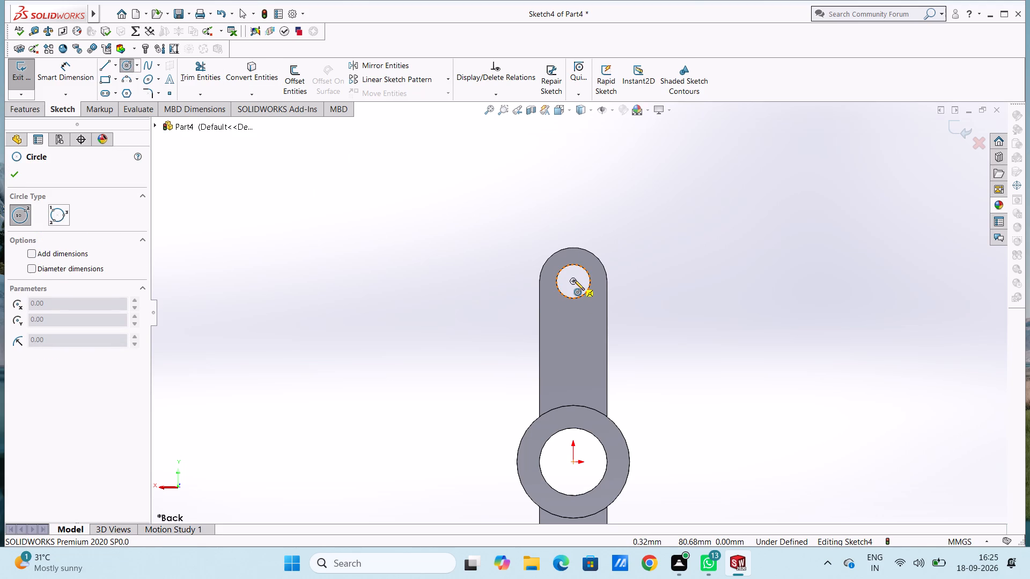
left_click(574, 280)
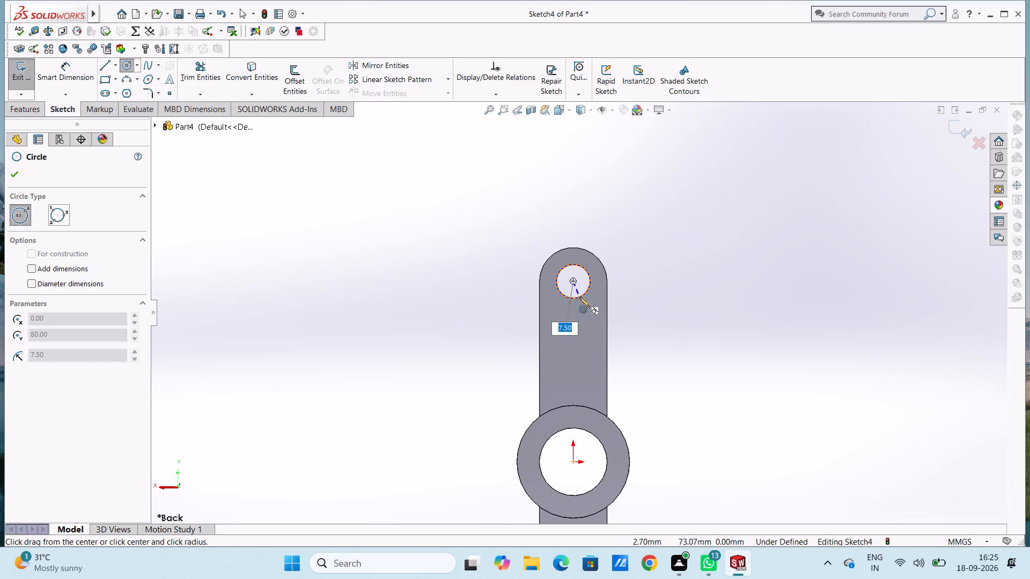
left_click(579, 297)
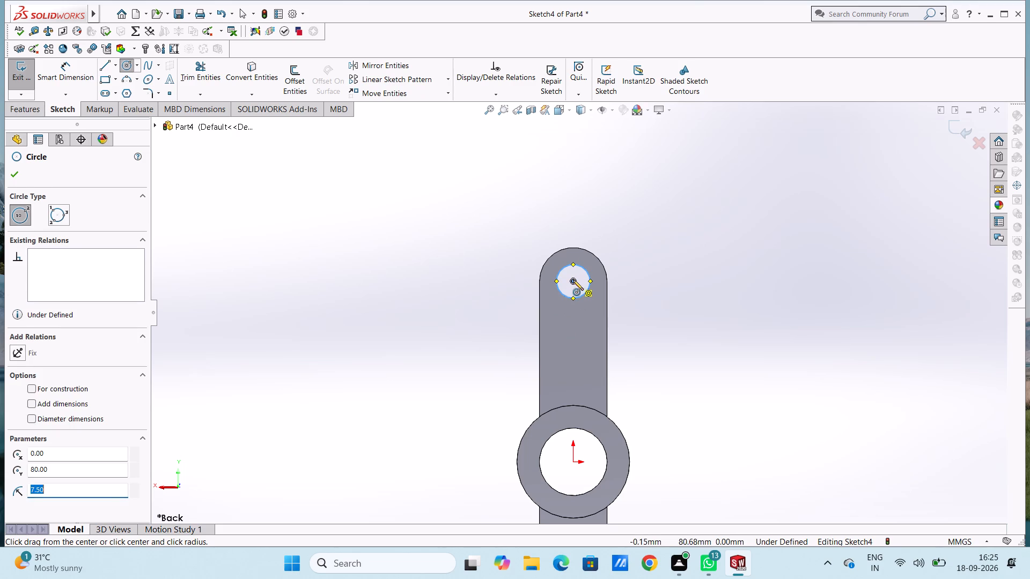
left_click(573, 280)
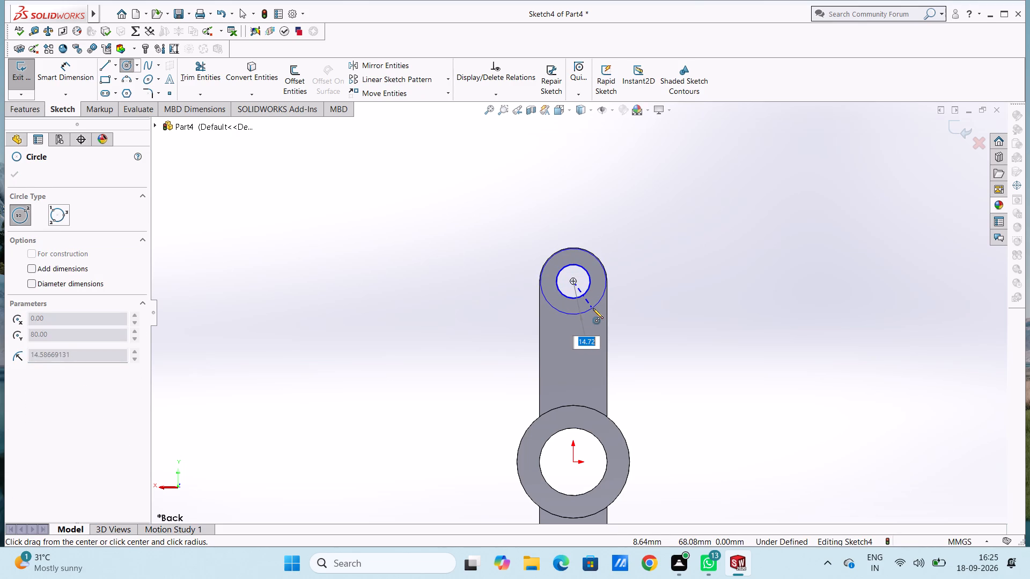
type("15")
key("Return")
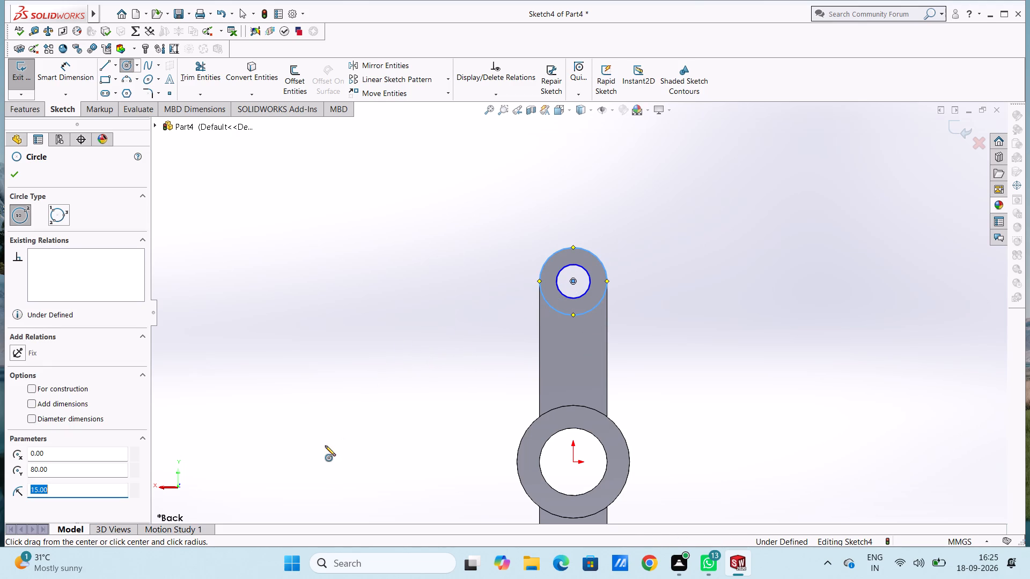
Sketch two concentric circles with radii of 7.5 mm and 15 mm beside the link, level with the origin and about 116 mm from it.
scroll(325, 446, "up", 3)
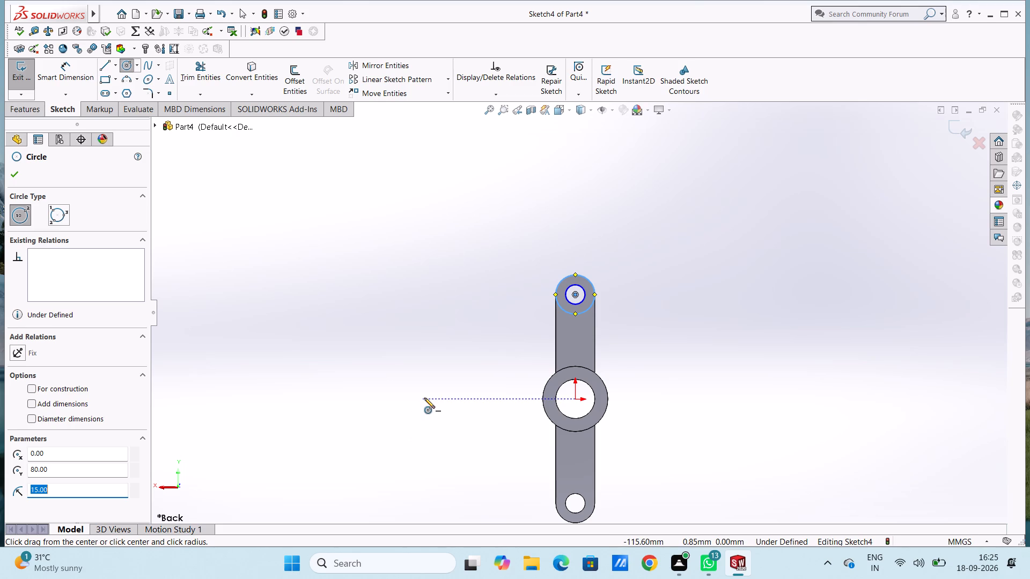
left_click(424, 398)
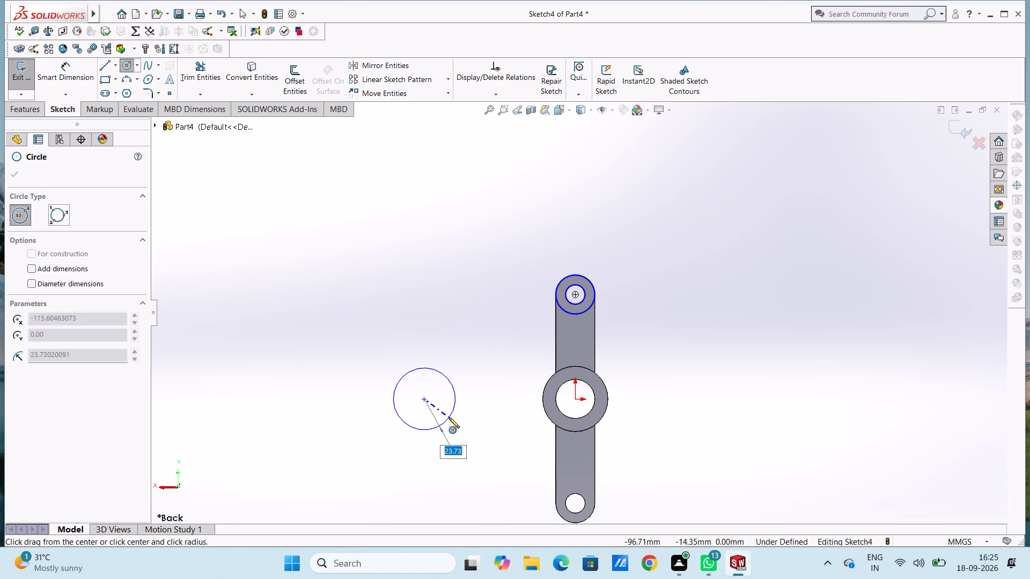
type("7.5")
key("Return")
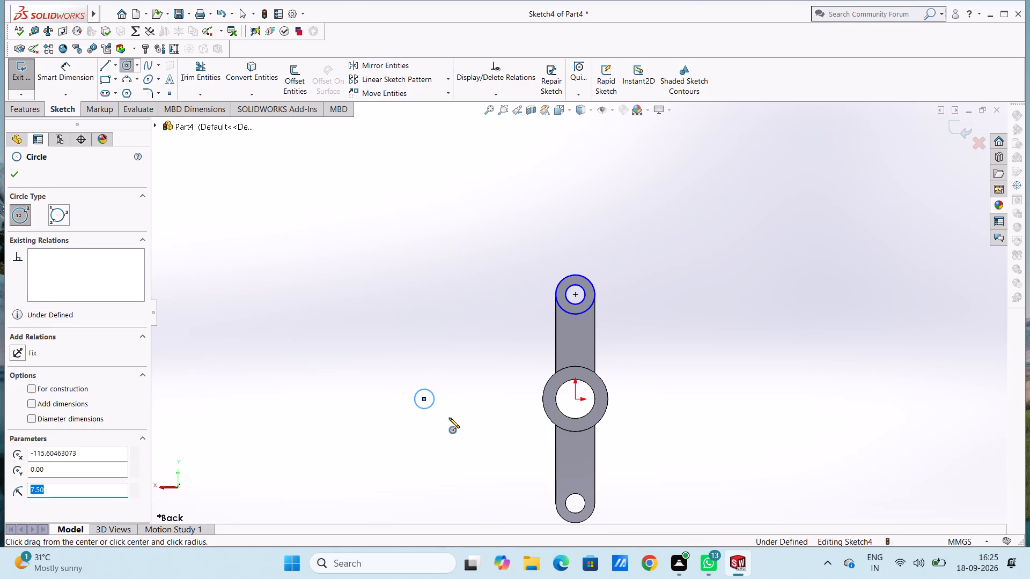
left_click(423, 398)
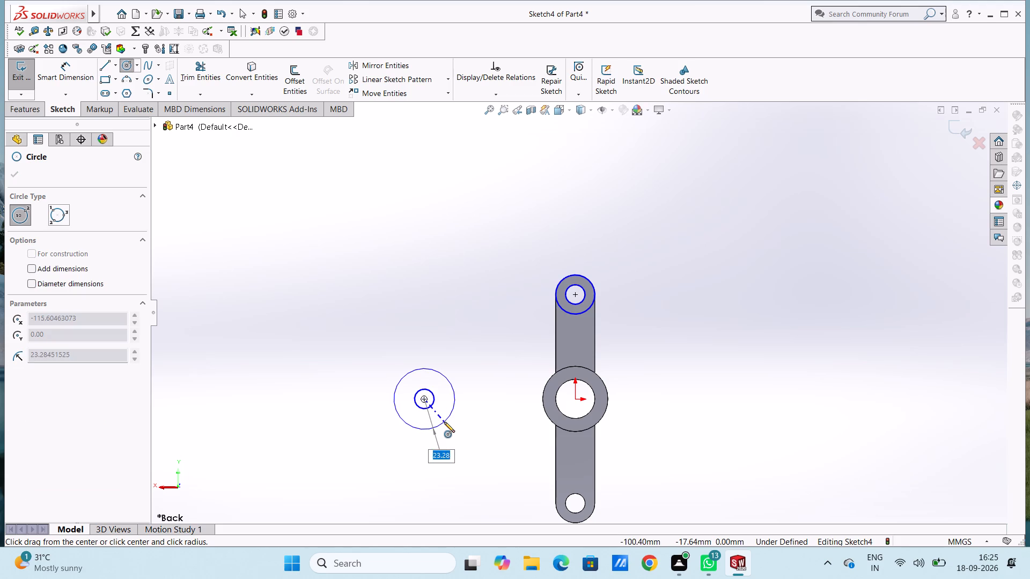
type("15")
key("Return")
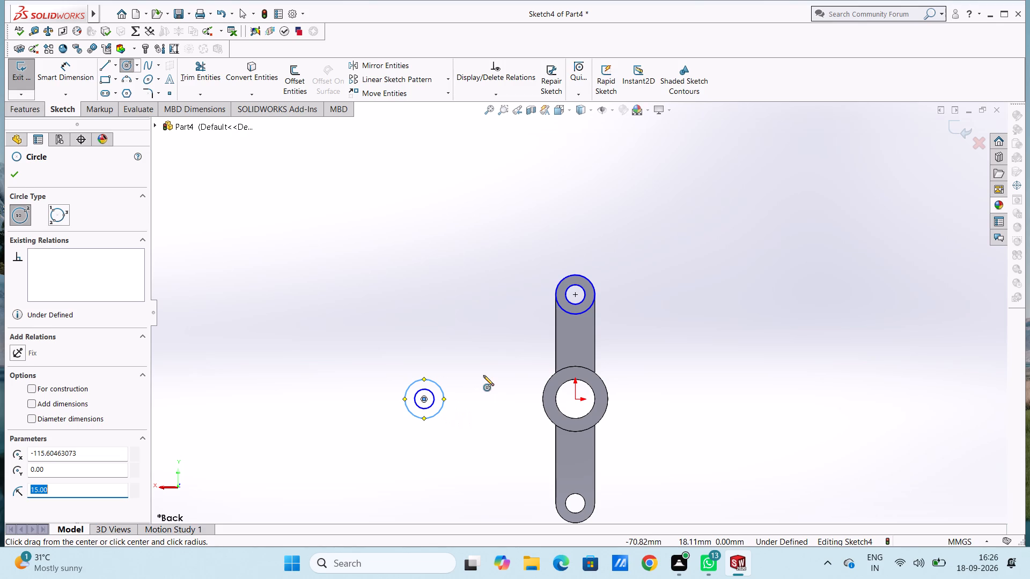
key("Escape")
key("Escape")
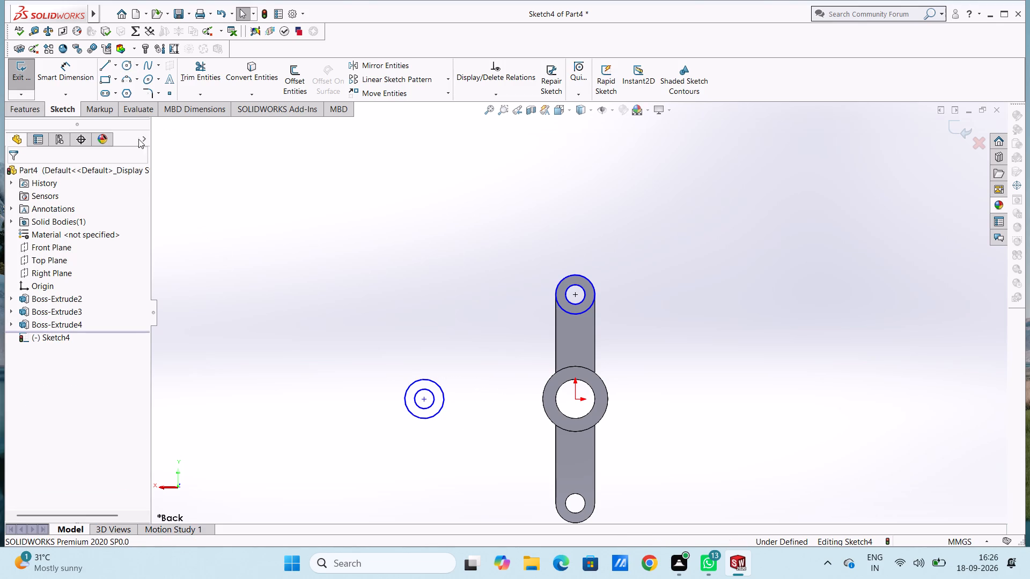
Dimension the diameters of the outer and inner circles around the upper end hole, keeping their drawn sizes.
left_click(49, 69)
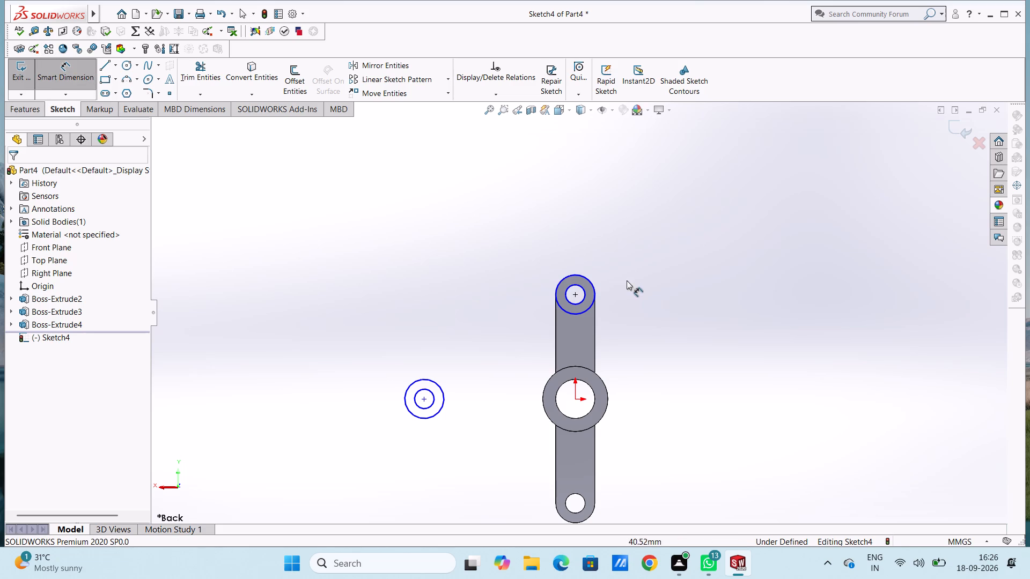
left_click(588, 281)
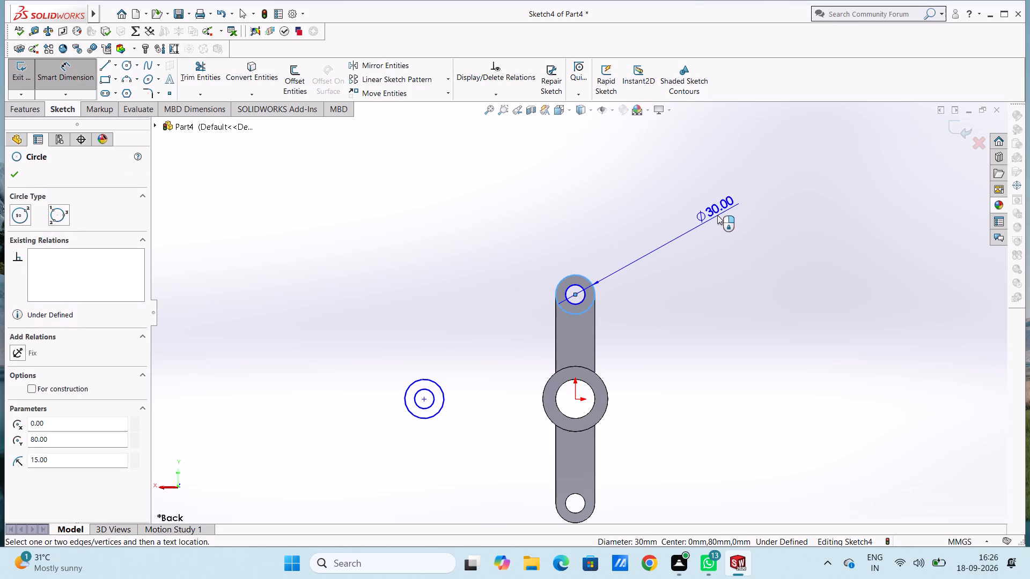
left_click(718, 215)
left_click(674, 201)
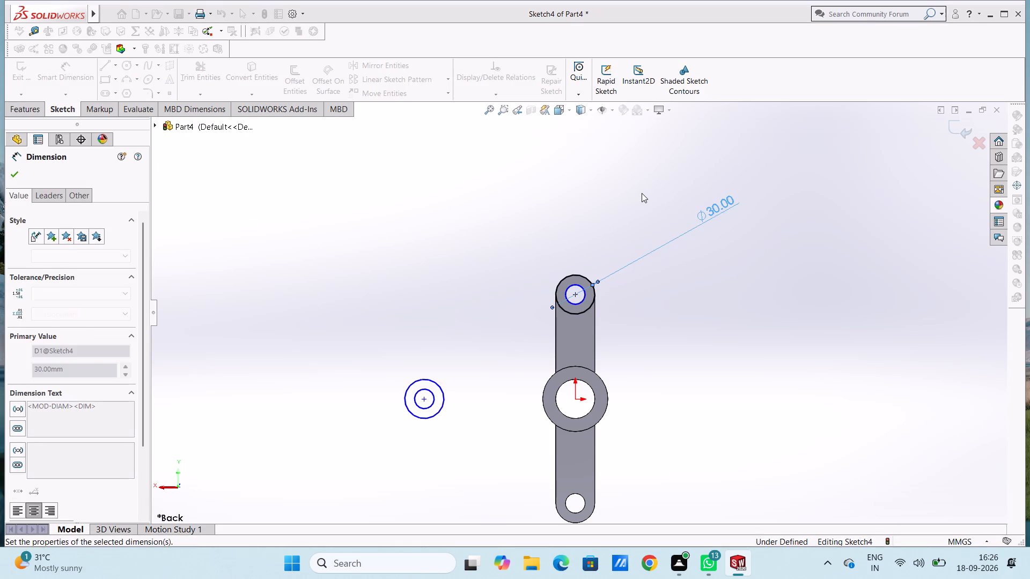
left_click(642, 193)
left_click(565, 291)
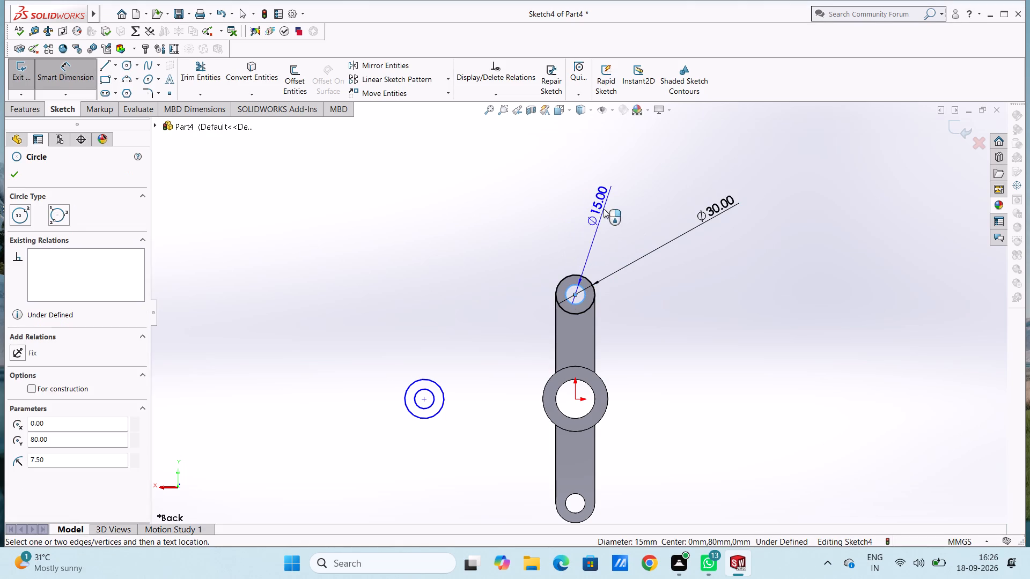
left_click(634, 179)
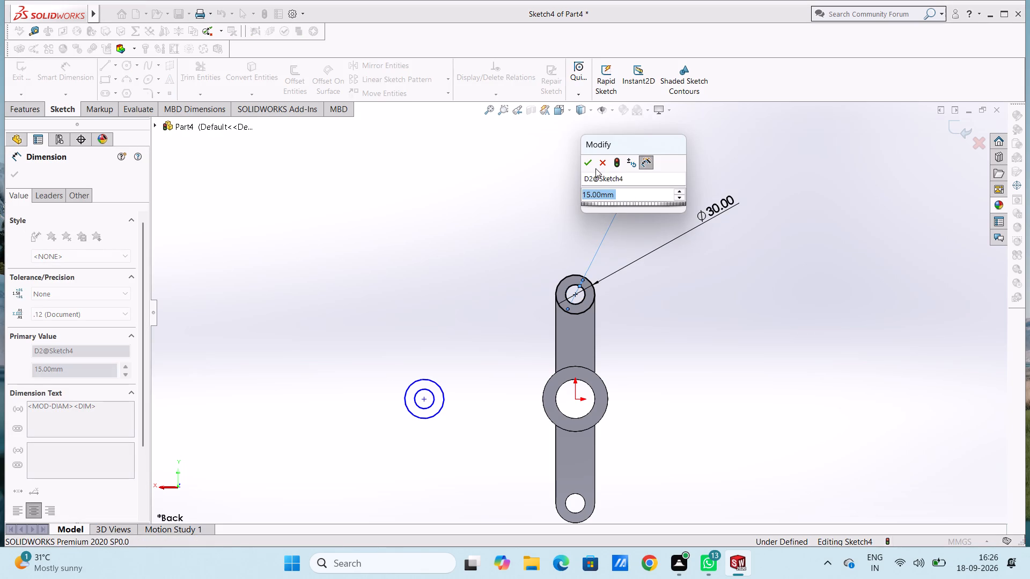
left_click(585, 161)
left_click(531, 180)
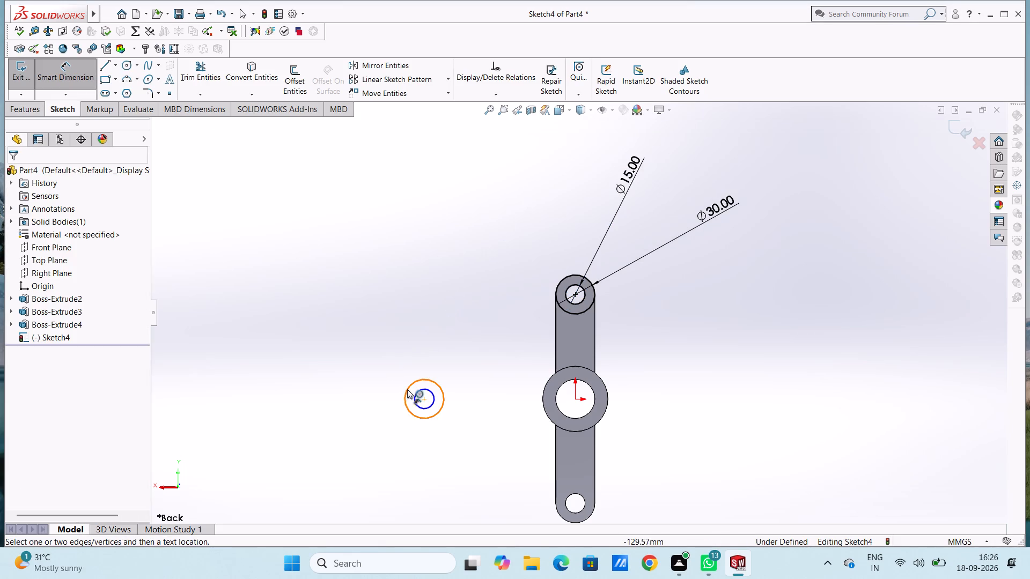
Dimension the diameters of the outer and inner circles beside the link, keeping their drawn sizes.
left_click(408, 390)
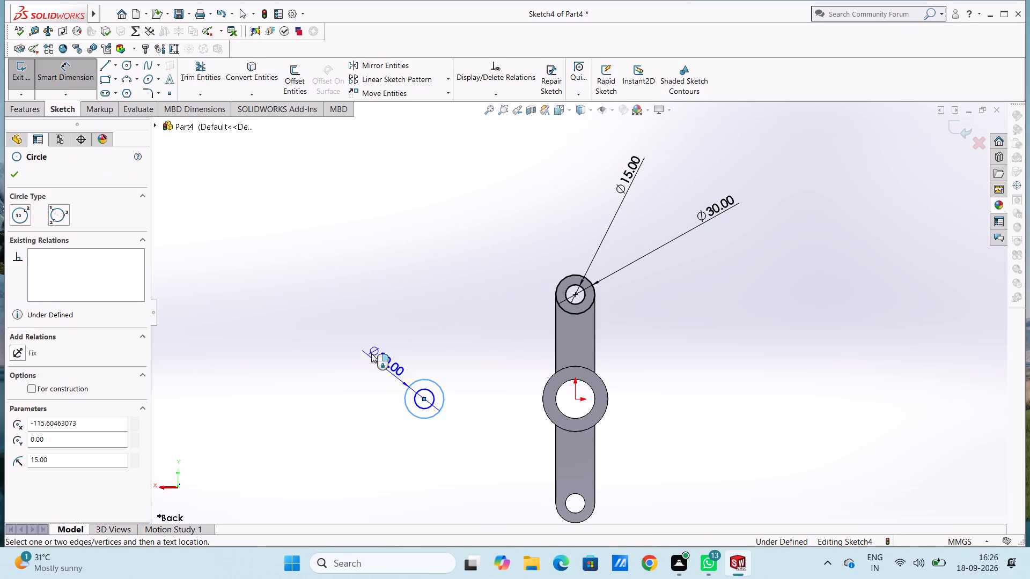
left_click(308, 278)
left_click(263, 267)
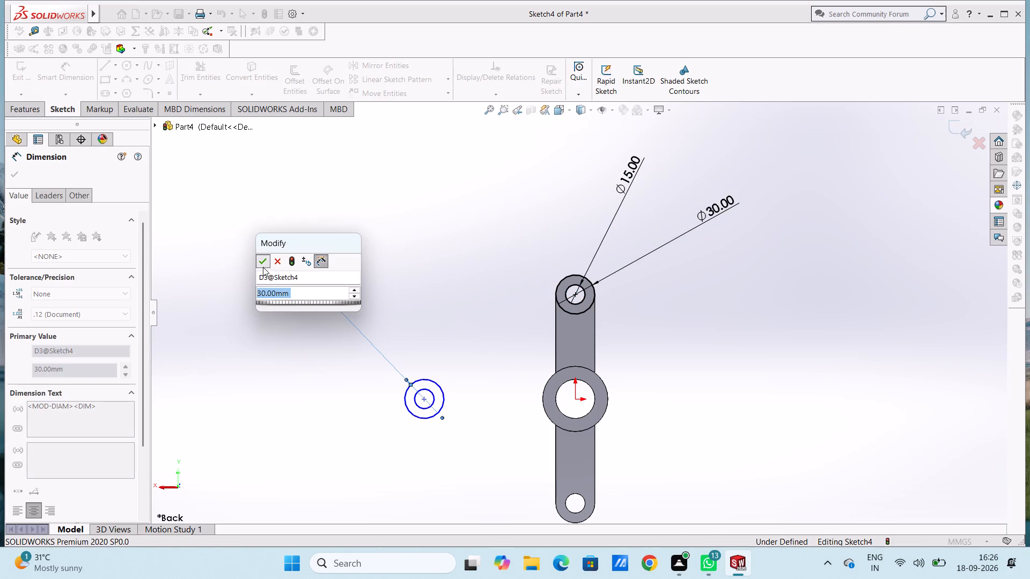
left_click(247, 238)
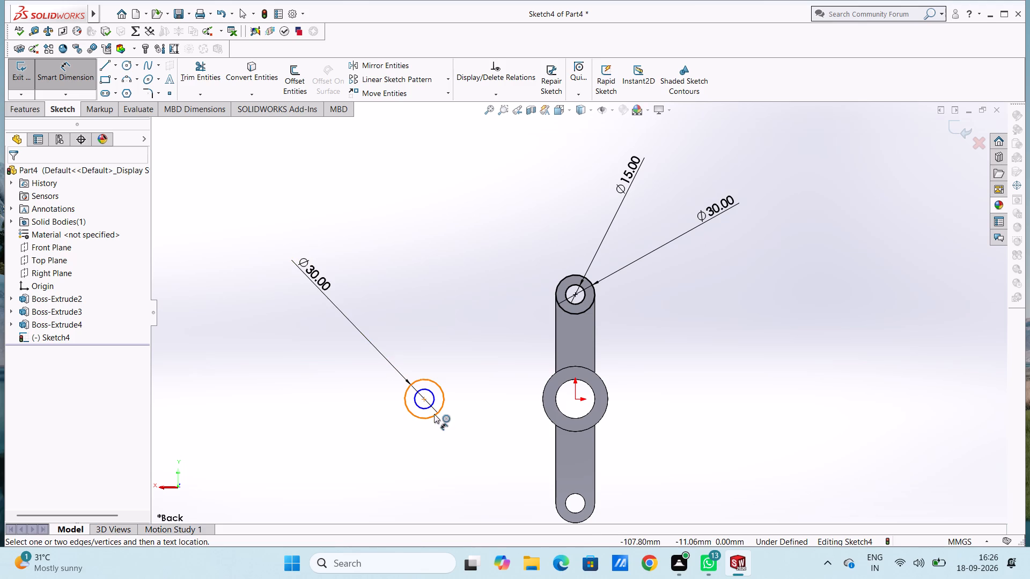
left_click(433, 414)
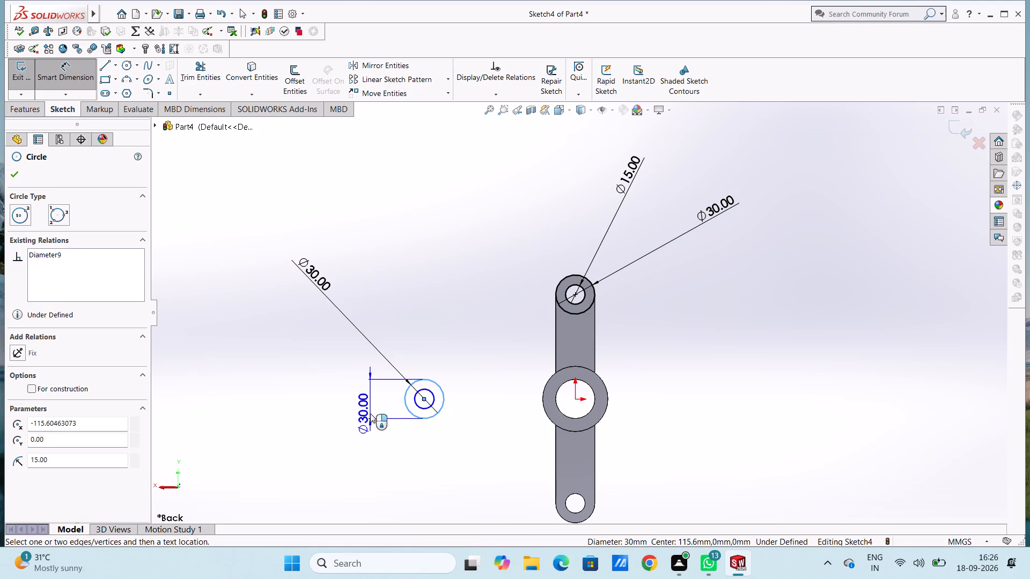
key("Escape")
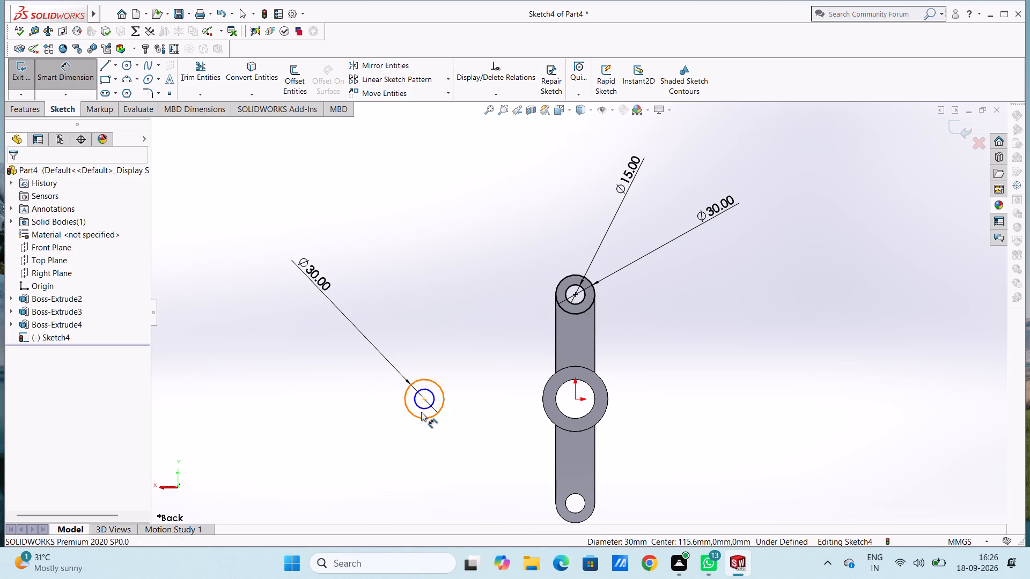
left_click(421, 411)
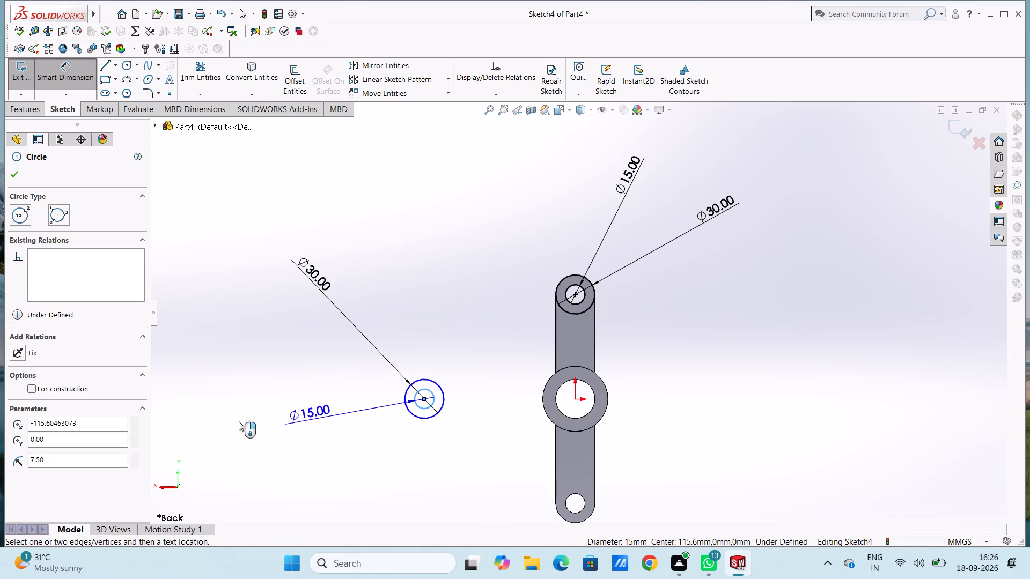
left_click(282, 437)
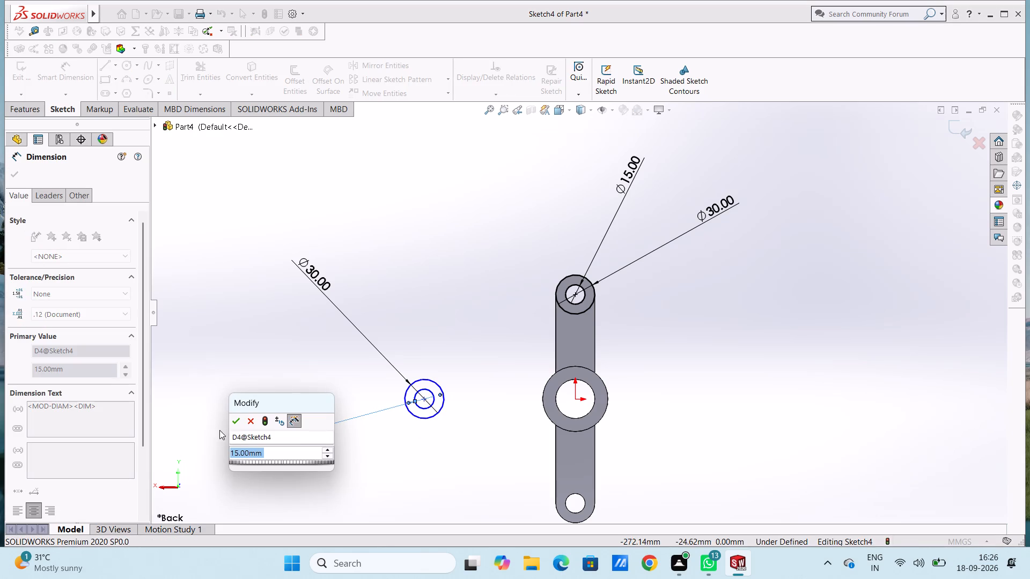
left_click(235, 423)
left_click(282, 349)
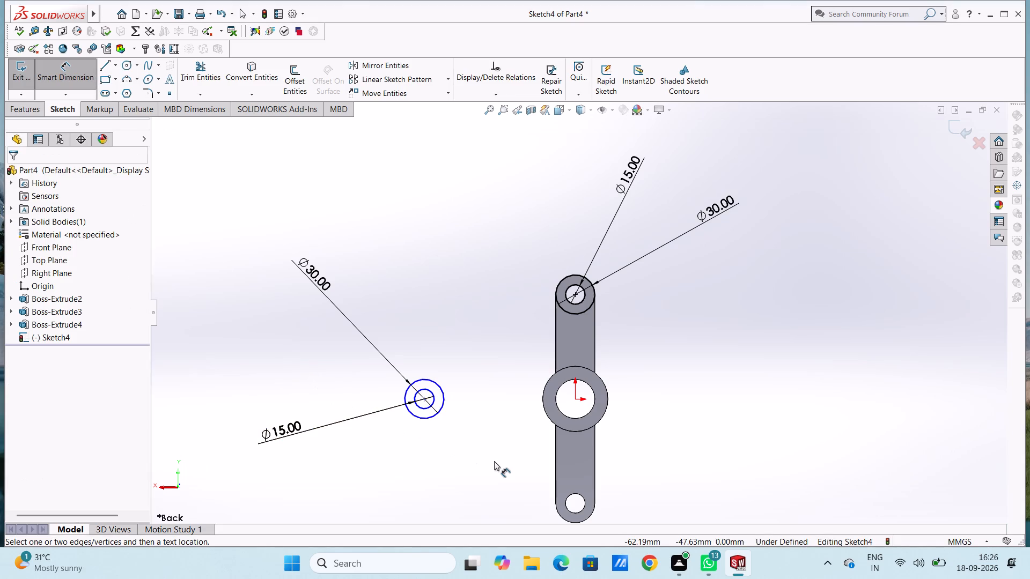
Dimension the horizontal distance from the side circles' centre to the origin as 60 mm.
scroll(494, 461, "up", 2)
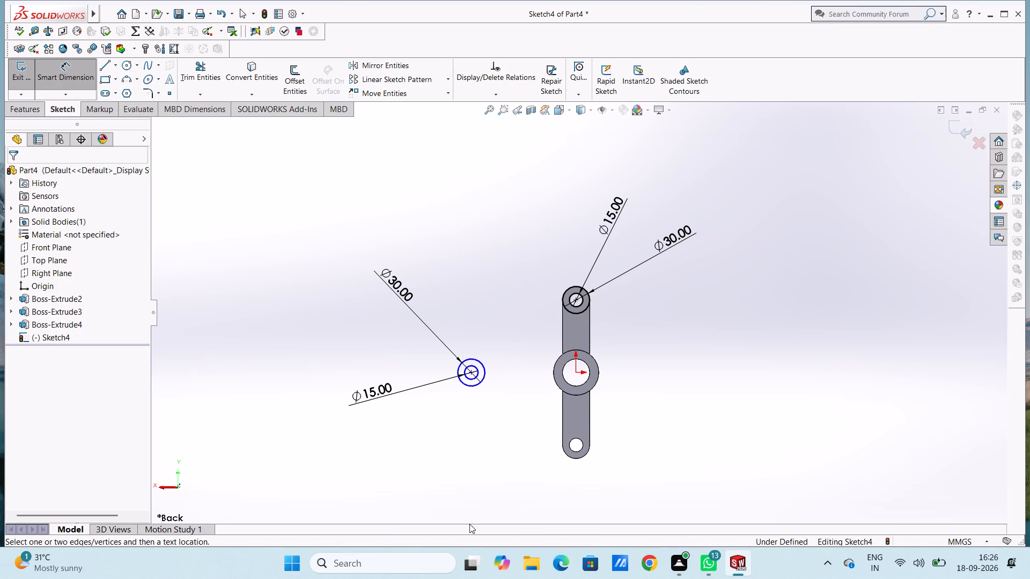
scroll(477, 375, "down", 4)
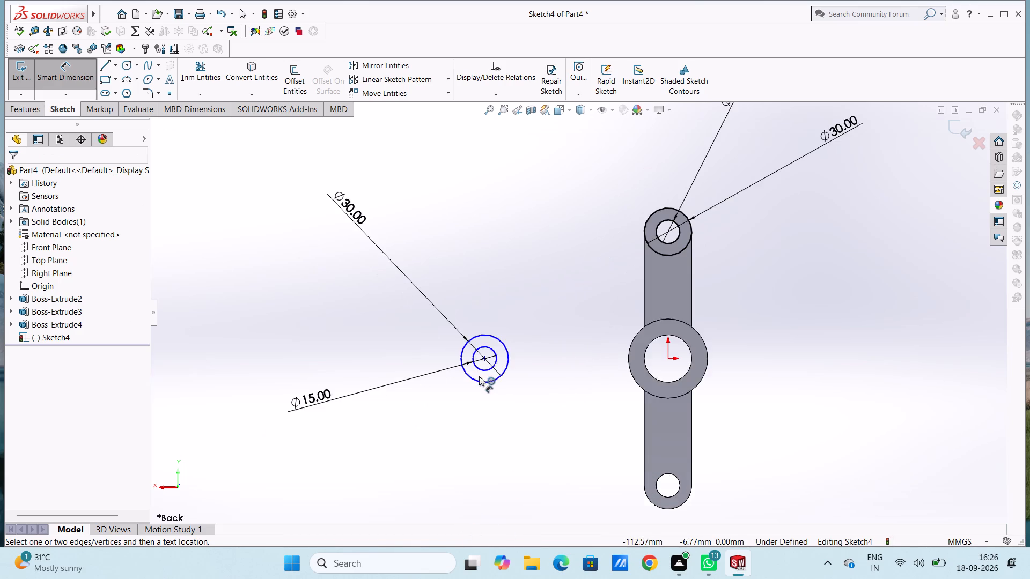
left_click(490, 353)
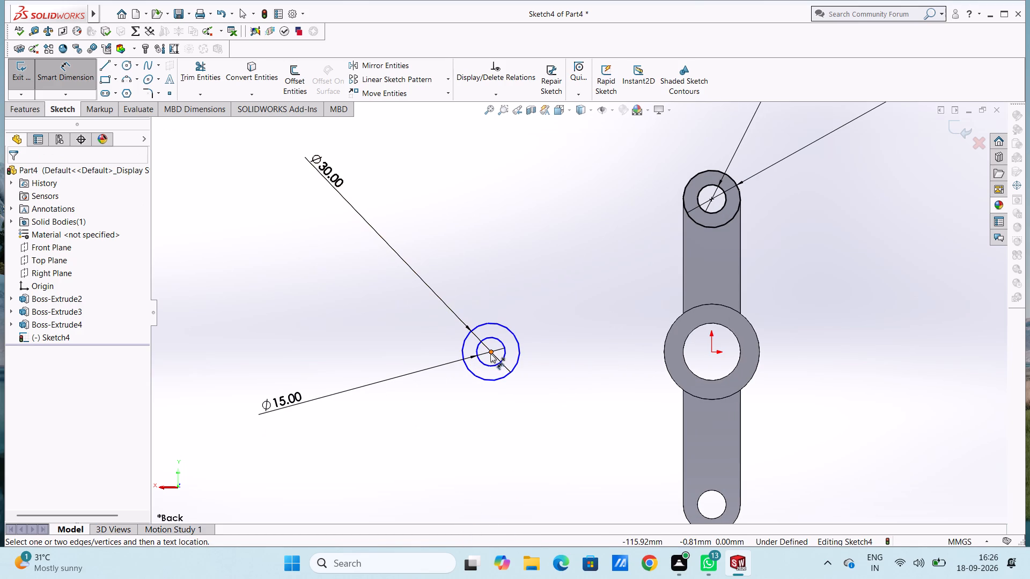
left_click(714, 351)
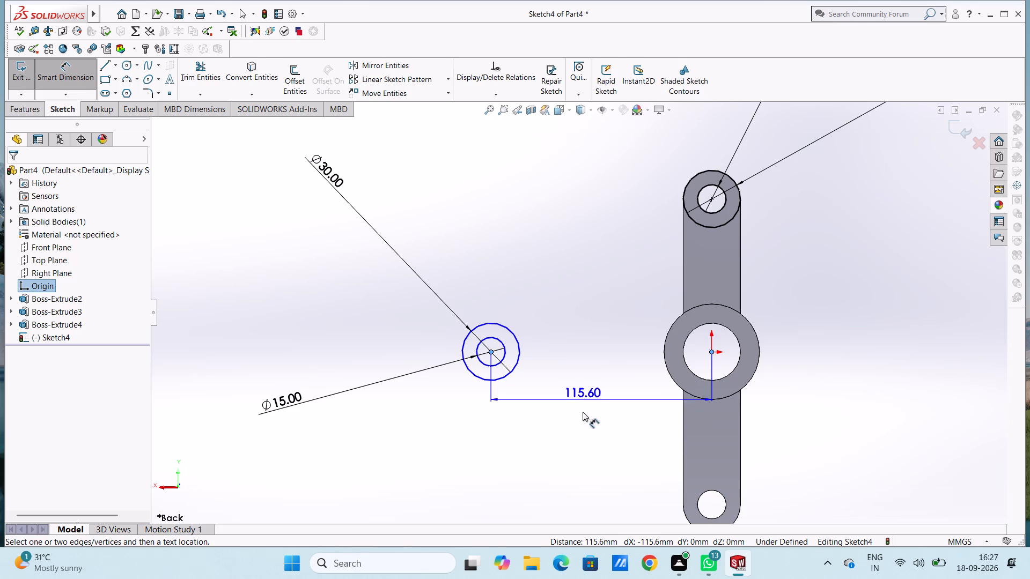
left_click(573, 436)
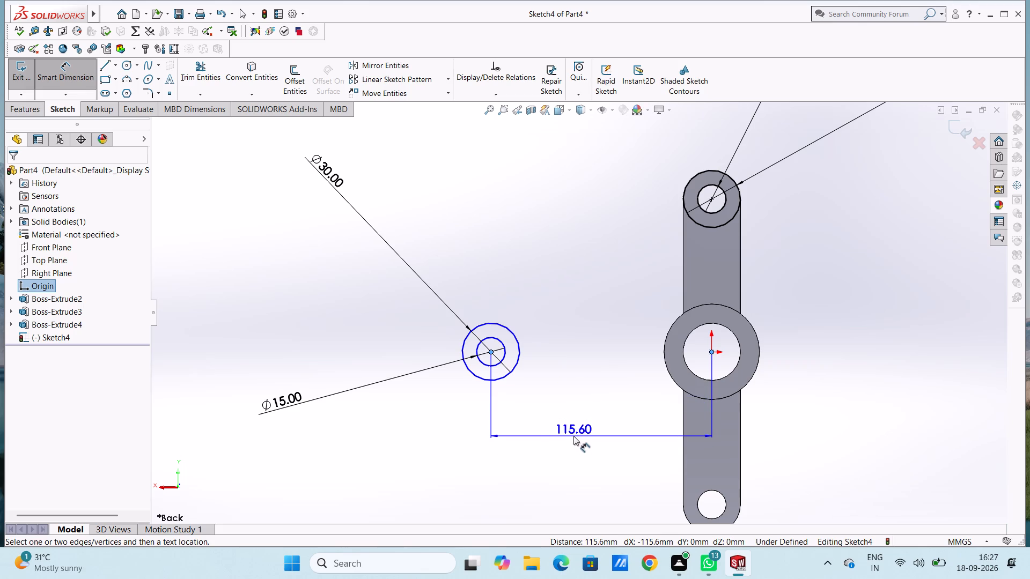
type("60")
key("Return")
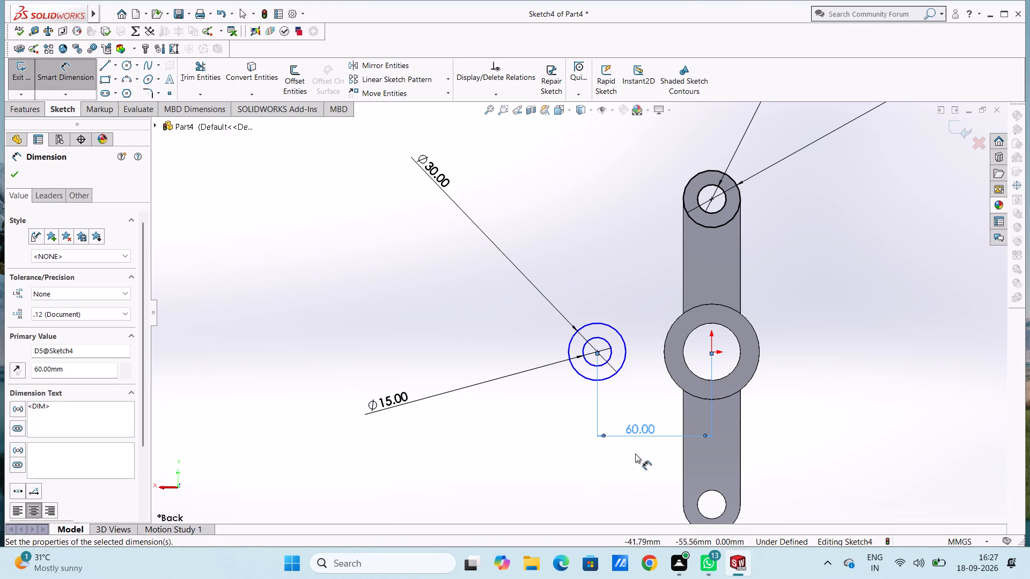
Set the distance between the side circles' centre and the origin to 80 mm.
double_click(644, 434)
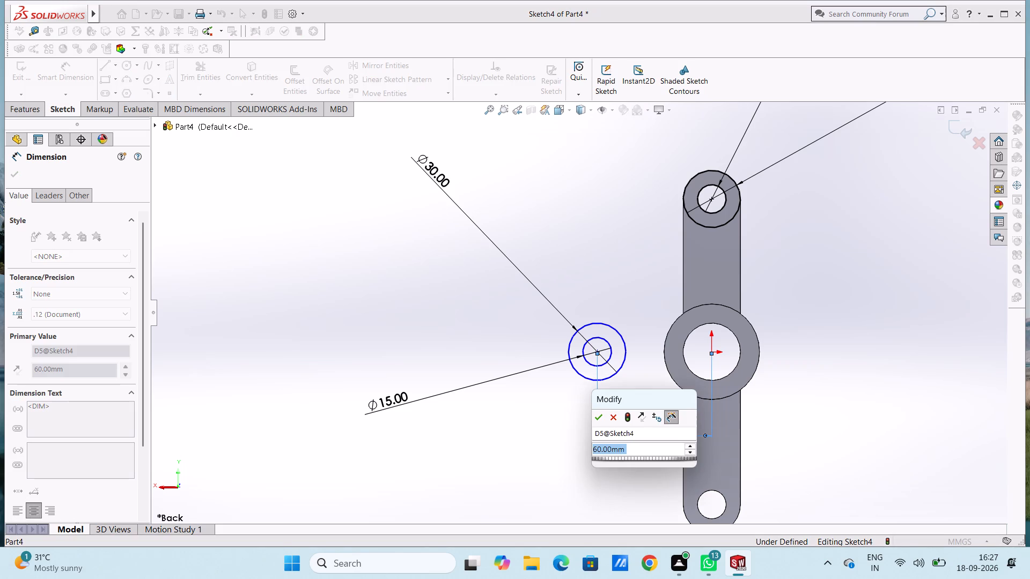
type("80")
key("Return")
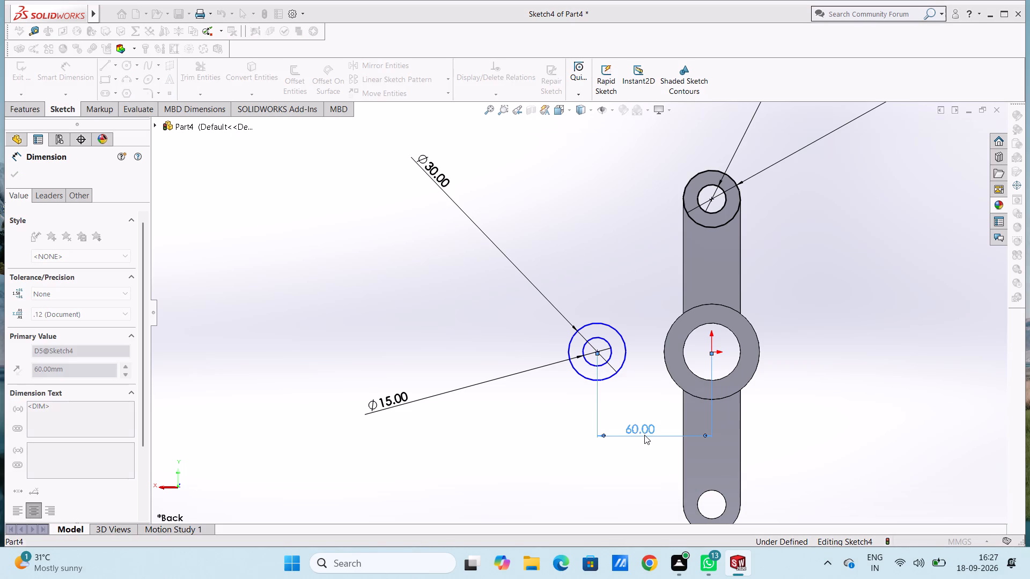
left_click(628, 387)
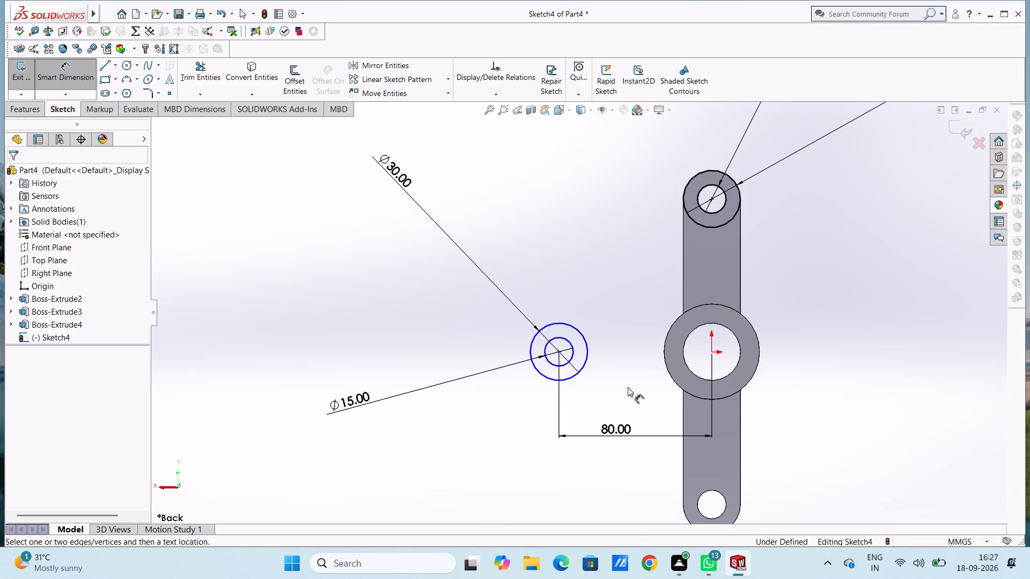
key("Escape")
key("Escape")
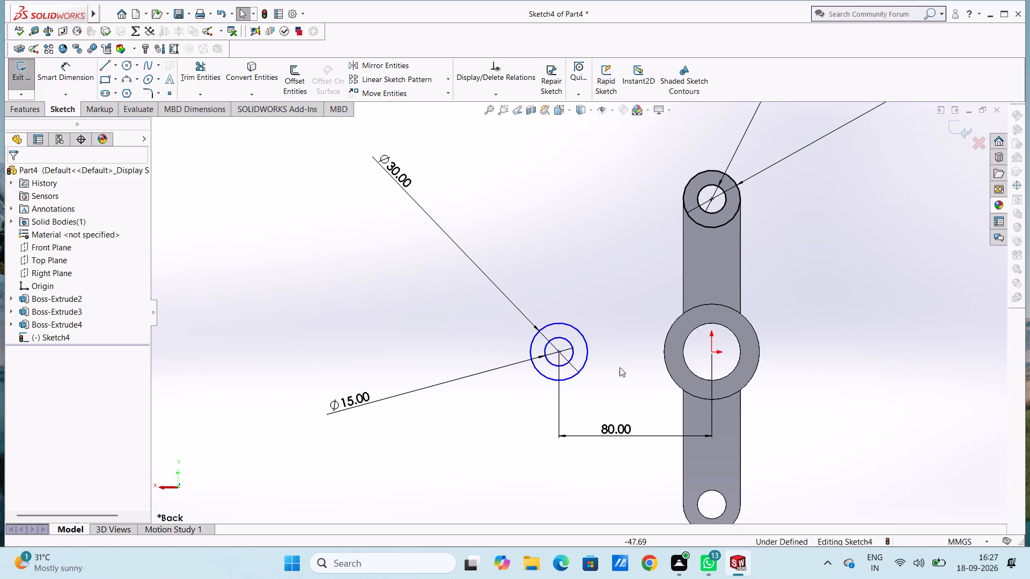
Sketch a circle centred on the origin with a radius of 95 mm, enclosing the side circles and the link's ends.
left_click(126, 63)
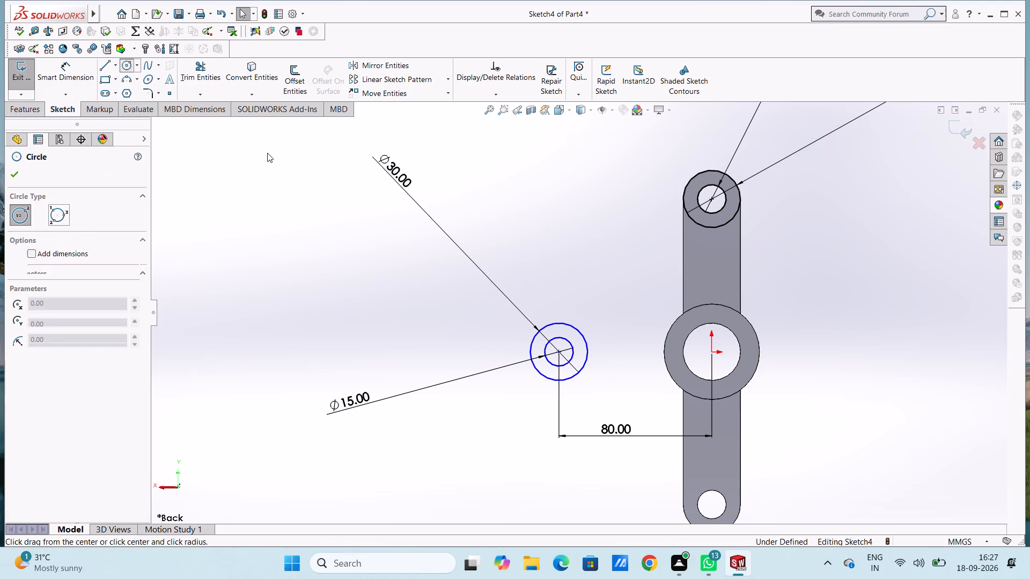
left_click(714, 350)
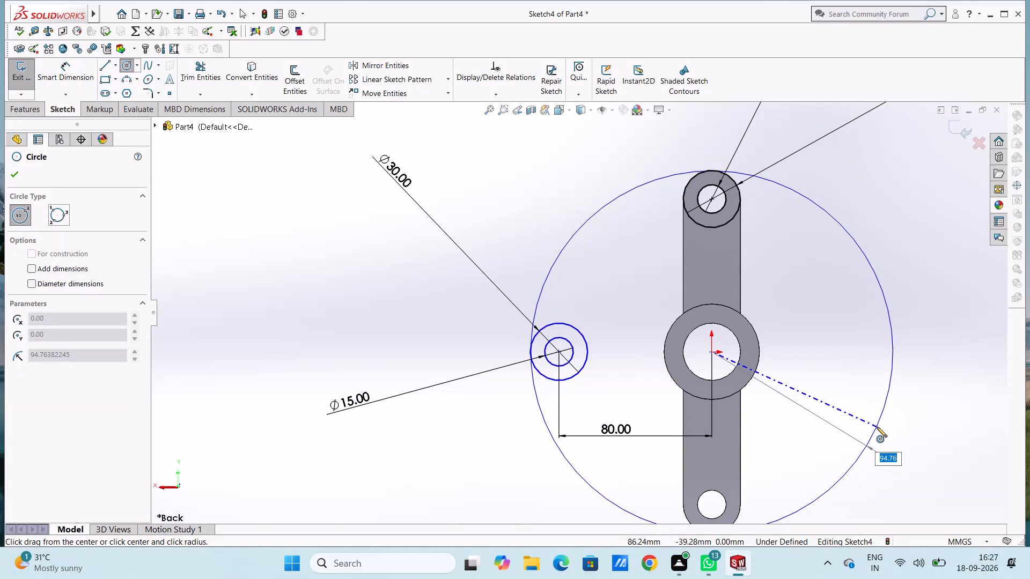
type("95")
key("Return")
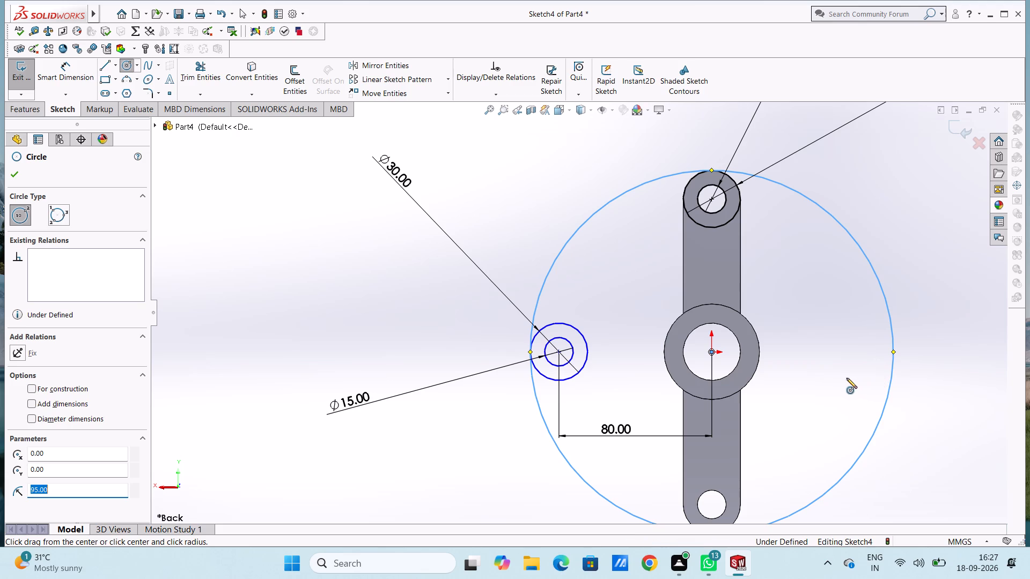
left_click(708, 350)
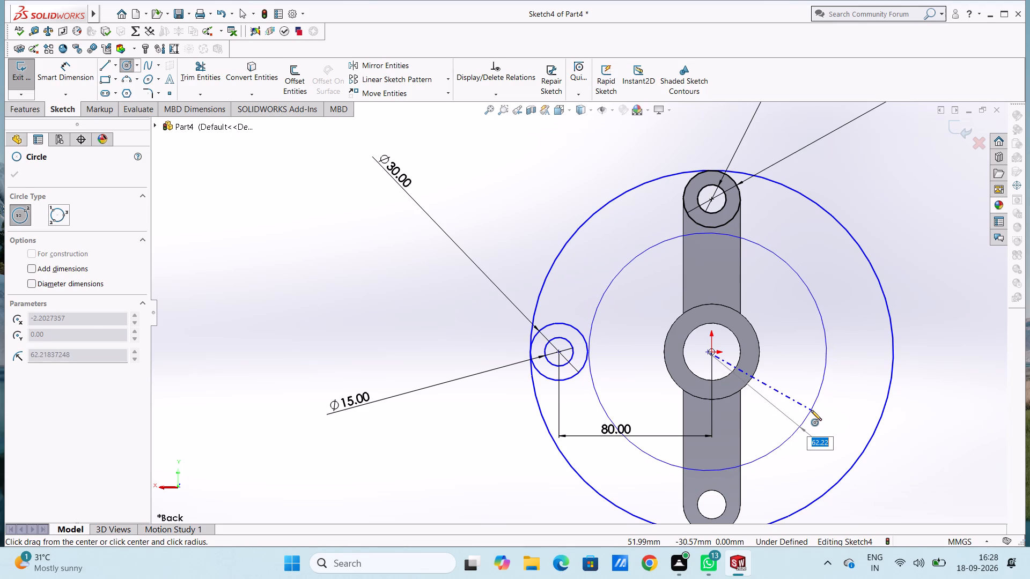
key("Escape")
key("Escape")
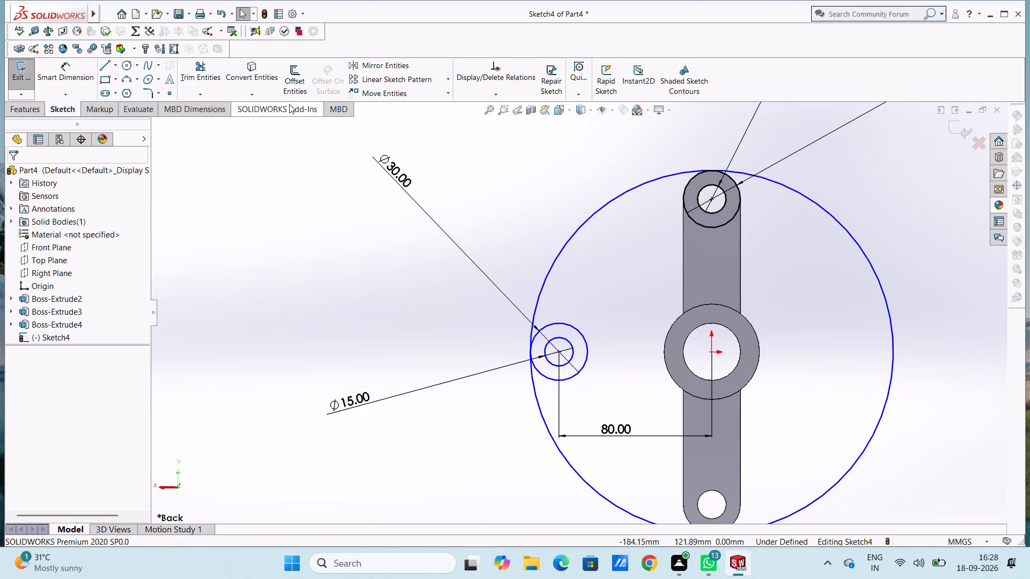
Trim the large origin-centred circle to the quarter arc between the side circles and the link's upper end.
left_click(196, 68)
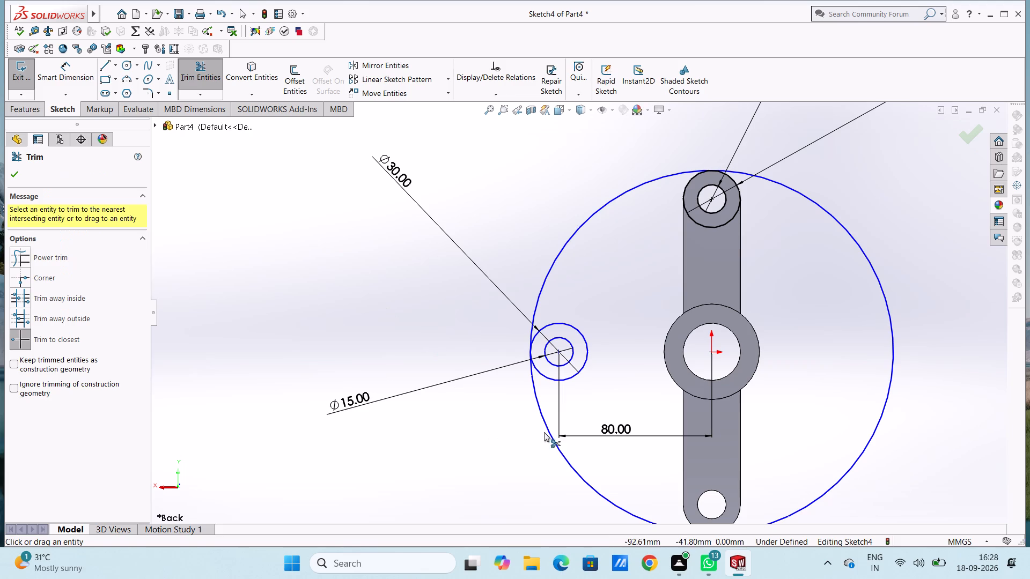
left_click(548, 428)
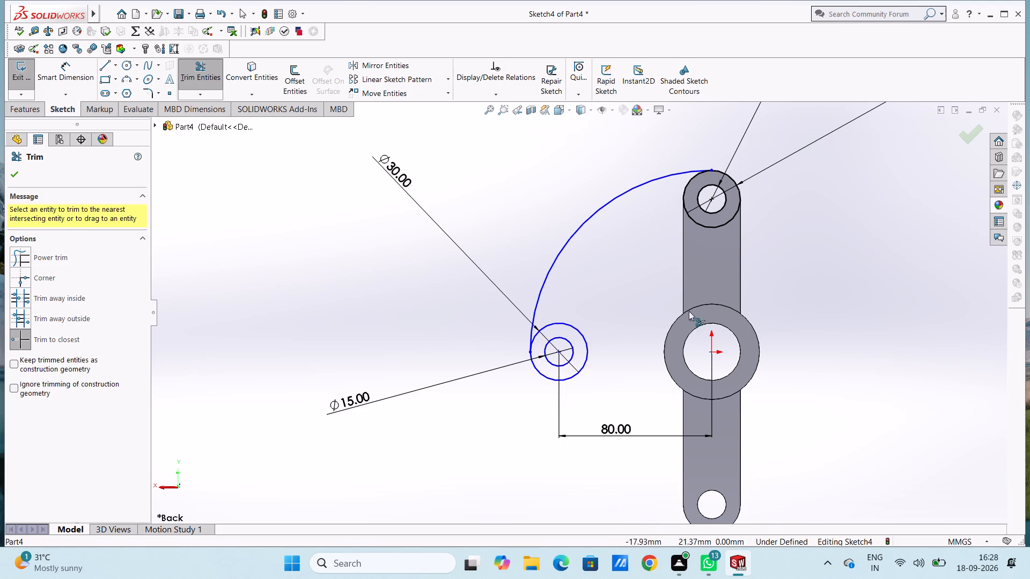
key("Escape")
key("Escape")
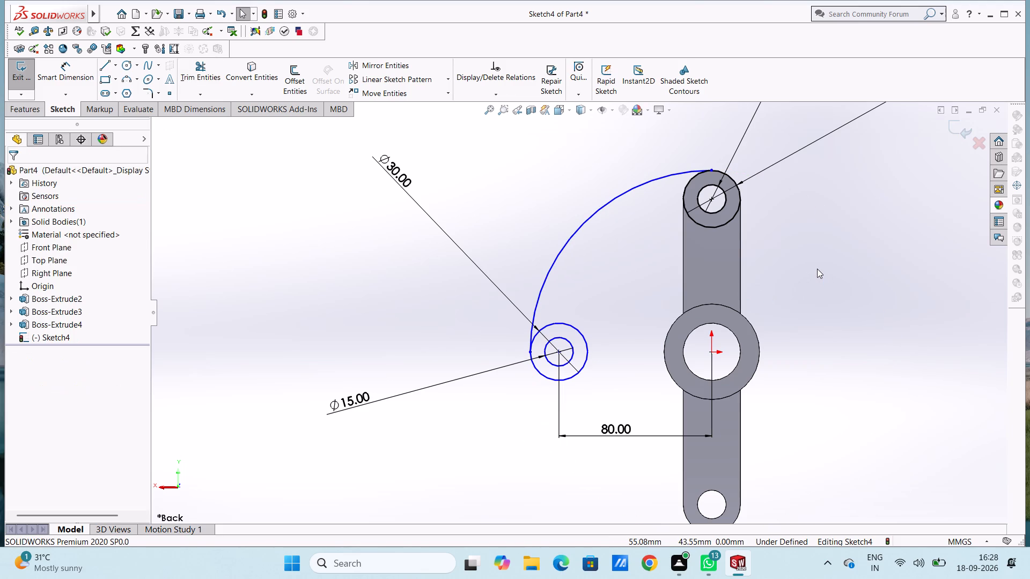
Dimension the radius of the outer quarter arc, keeping its drawn size.
left_click(68, 79)
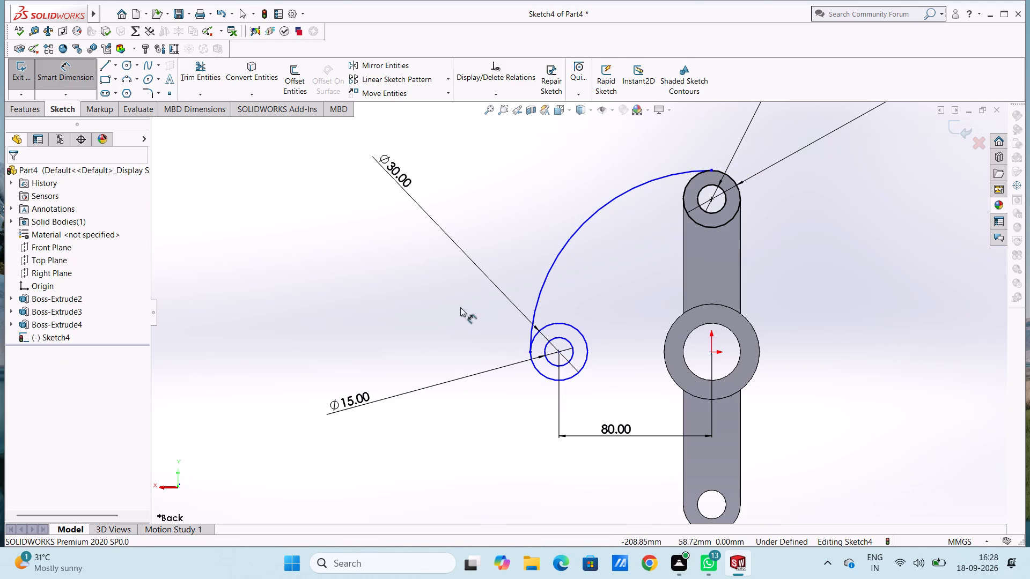
left_click(551, 263)
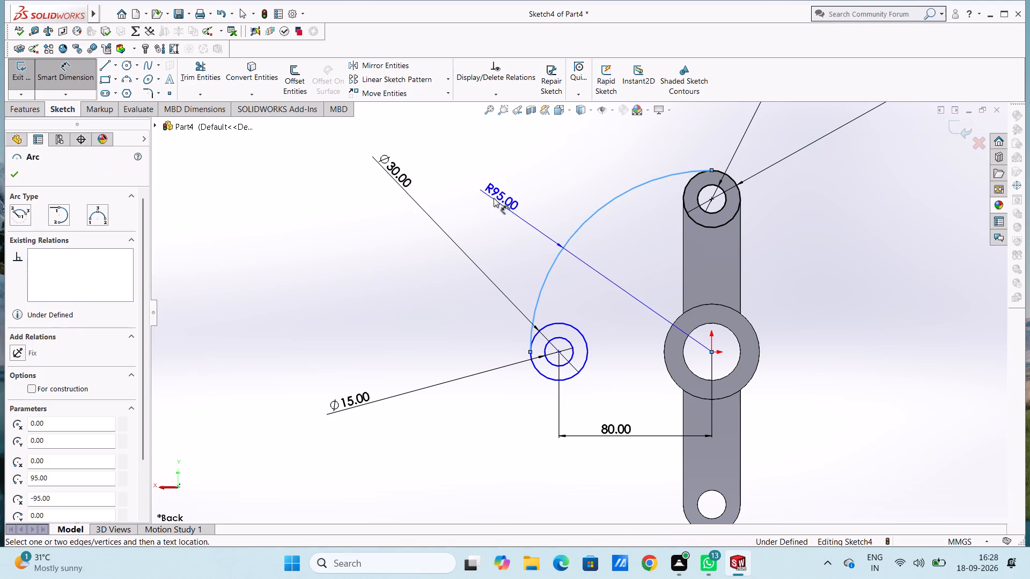
left_click(447, 158)
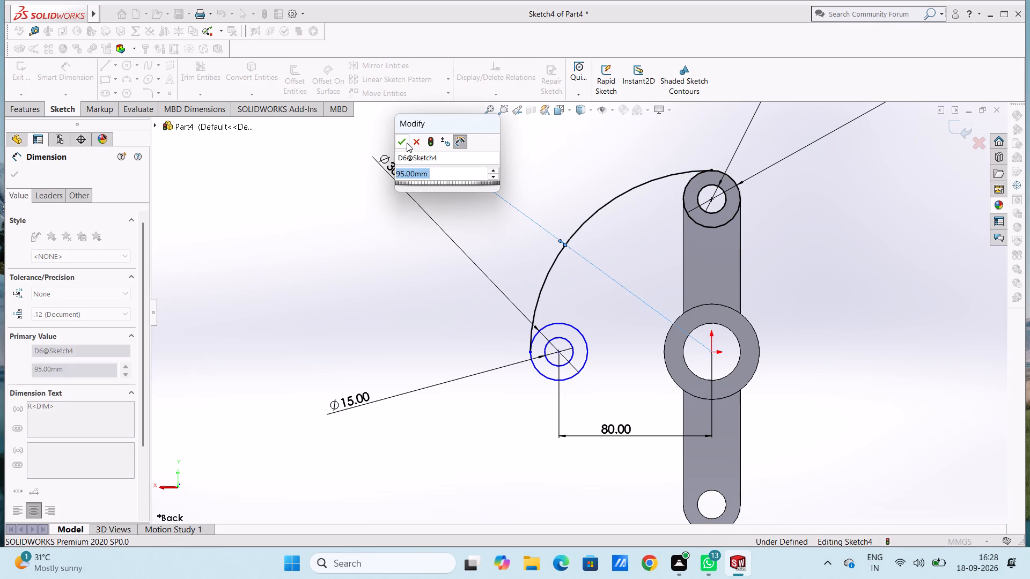
left_click(407, 142)
left_click(316, 173)
scroll(624, 355, "down", 2)
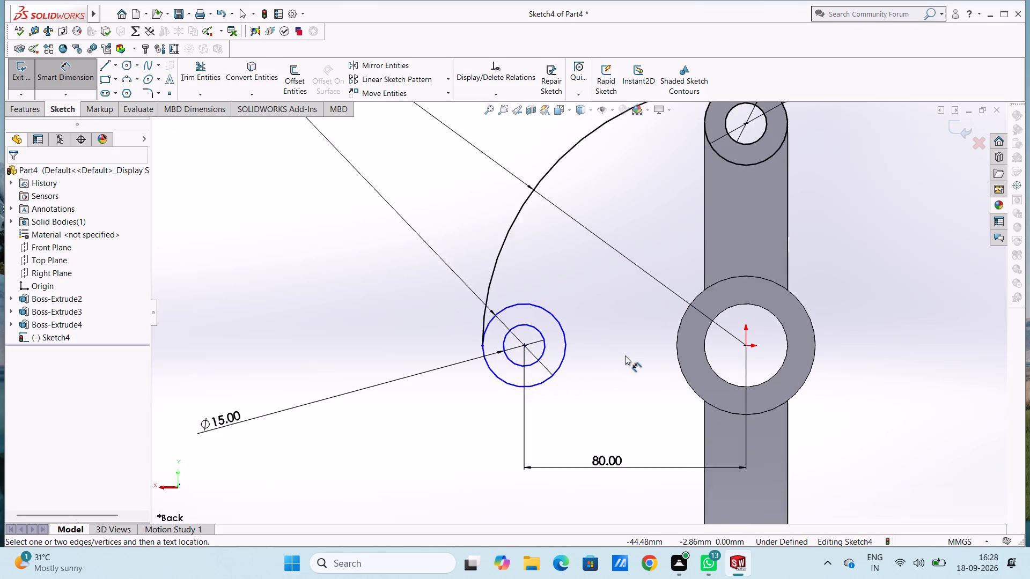
scroll(625, 355, "down", 2)
scroll(625, 355, "up", 3)
key("Escape")
key("Escape")
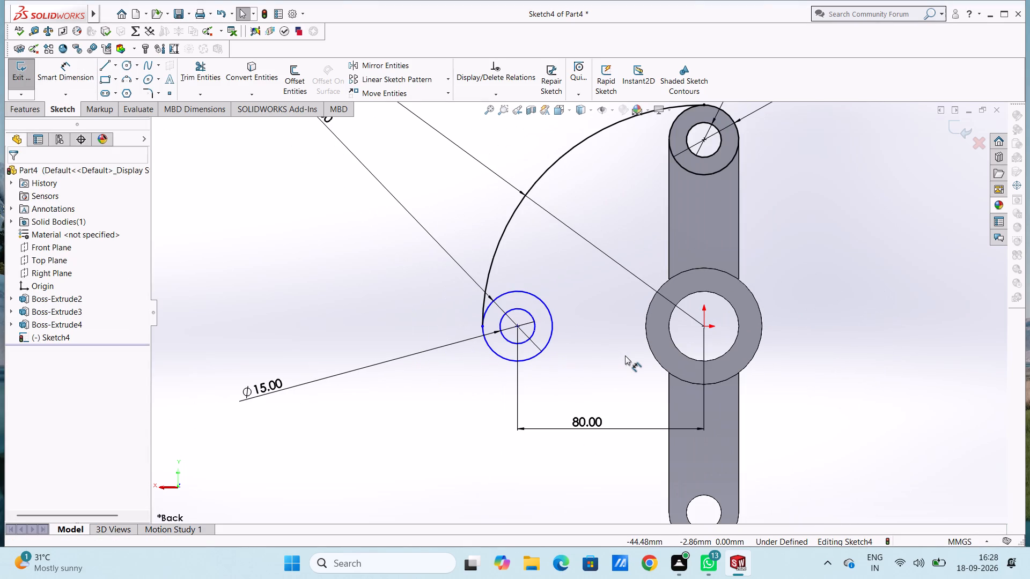
Sketch a three-point arc of 65 mm radius from the upper end circle's lowest point to the outer side circle's point nearest the origin.
left_click(130, 81)
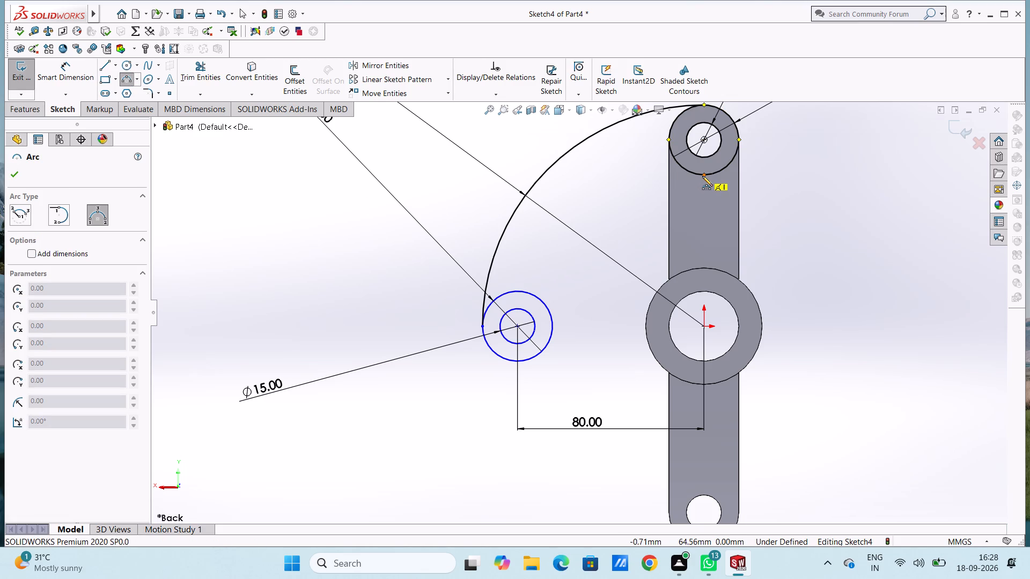
left_click(703, 175)
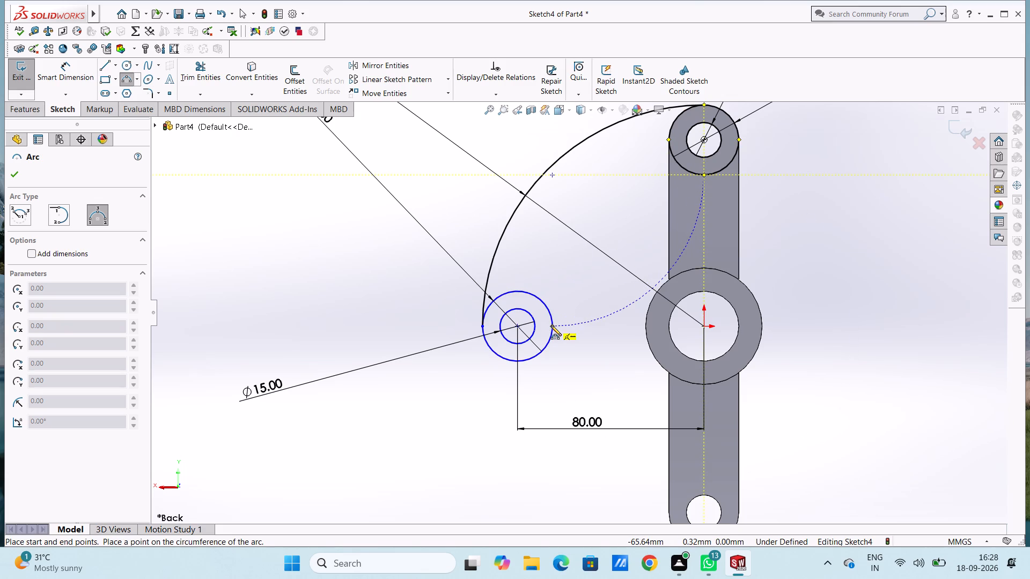
left_click(551, 326)
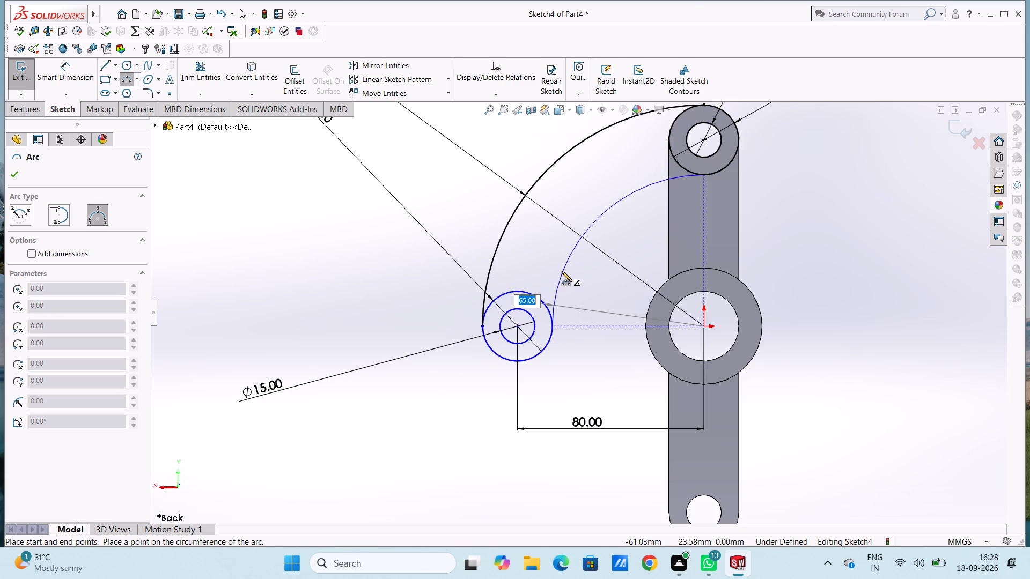
left_click(562, 271)
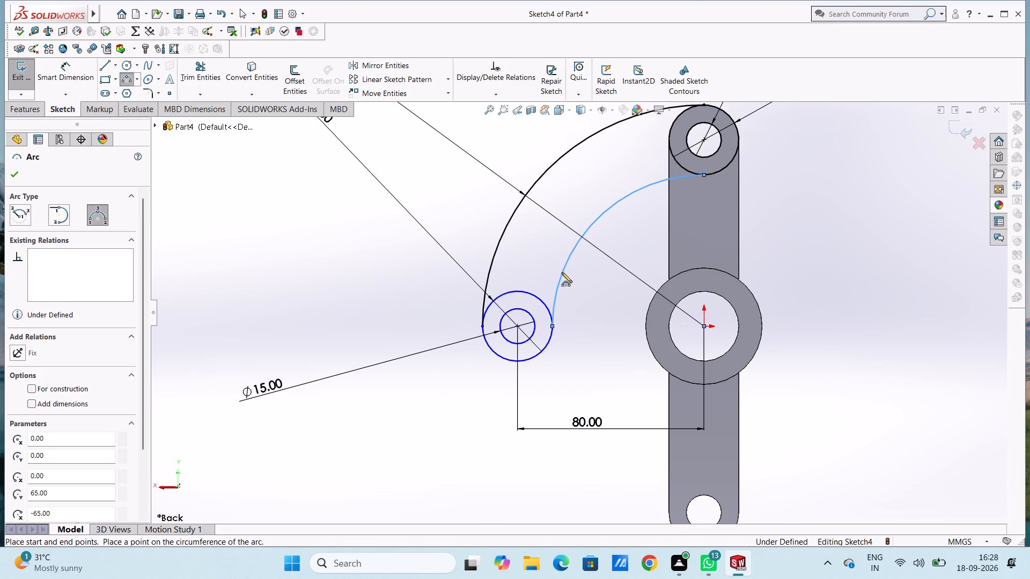
key("Escape")
key("Escape")
key("Escape")
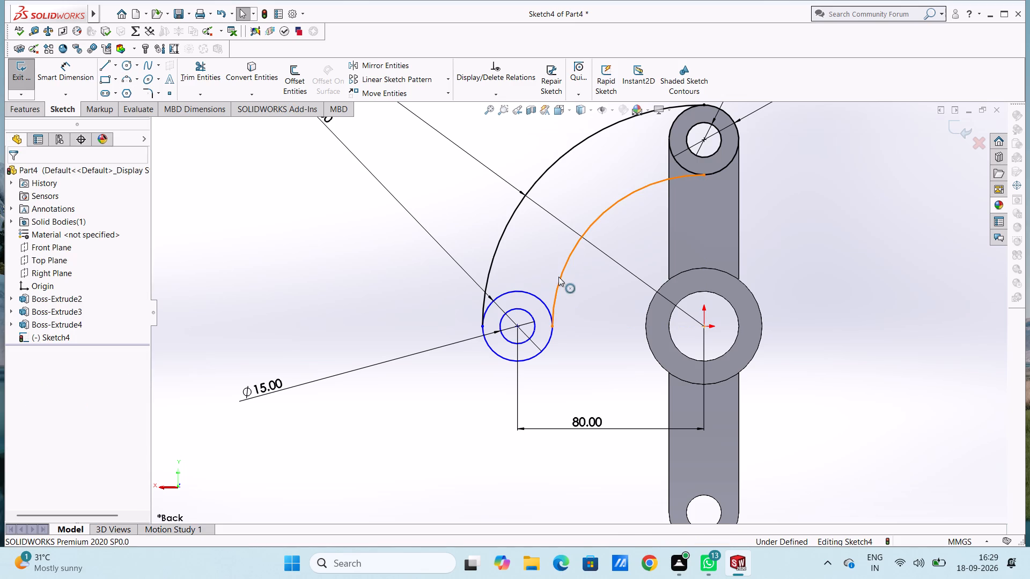
Trim the portions of both 30 mm circles lying between the two arcs, leaving a rounded curved-arm outline.
left_click(203, 67)
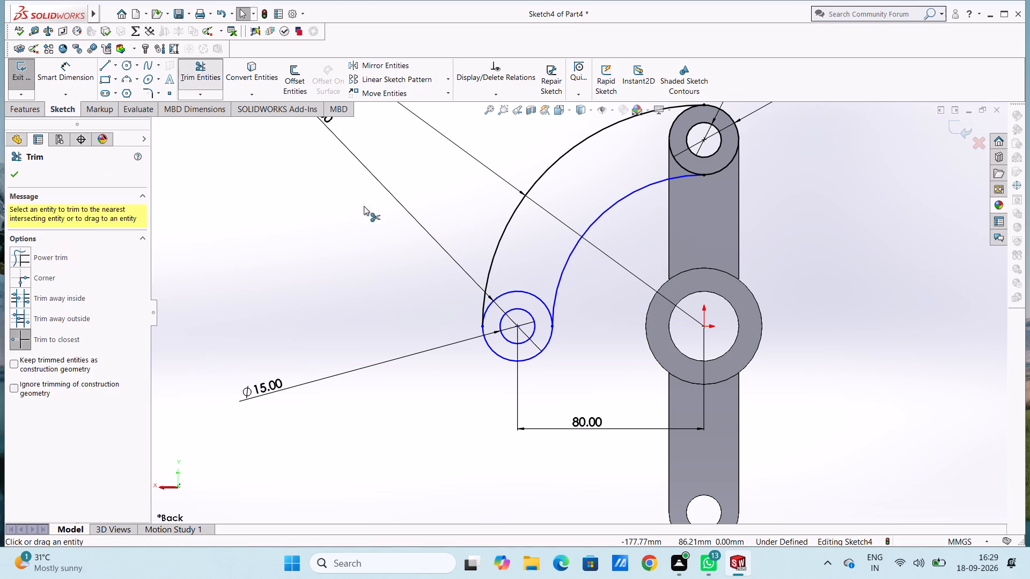
left_click(540, 302)
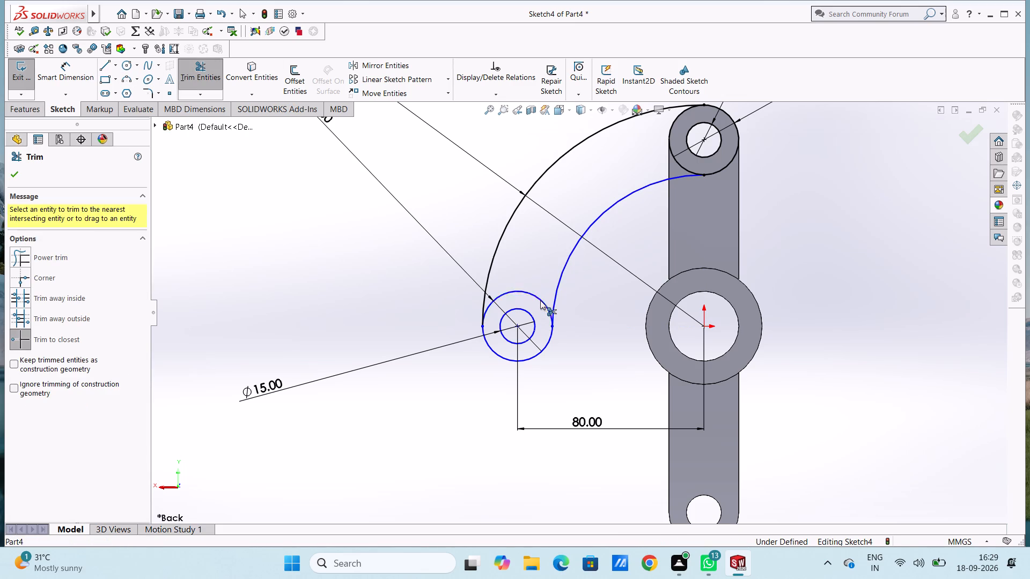
left_click(674, 157)
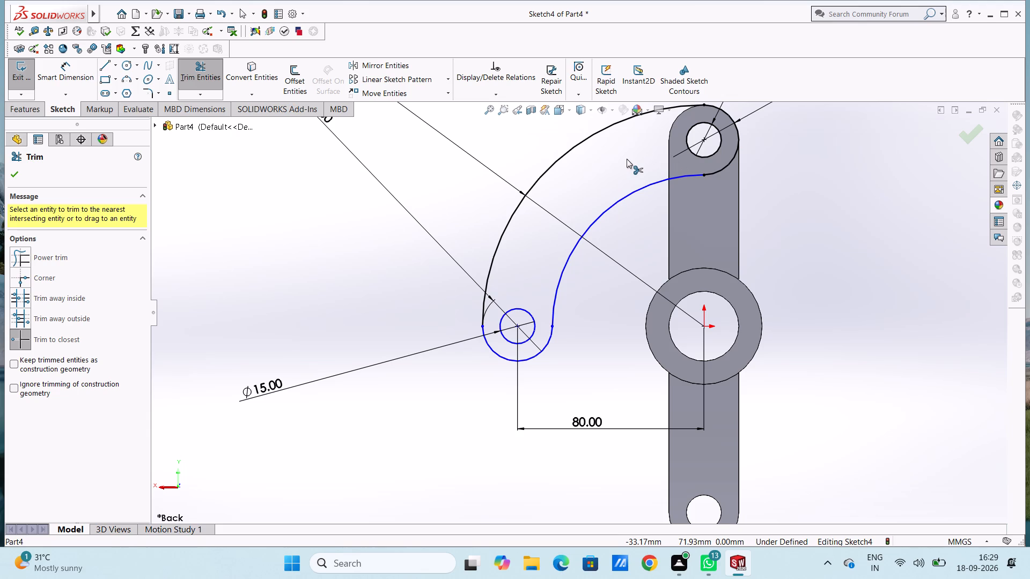
key("Escape")
key("Escape")
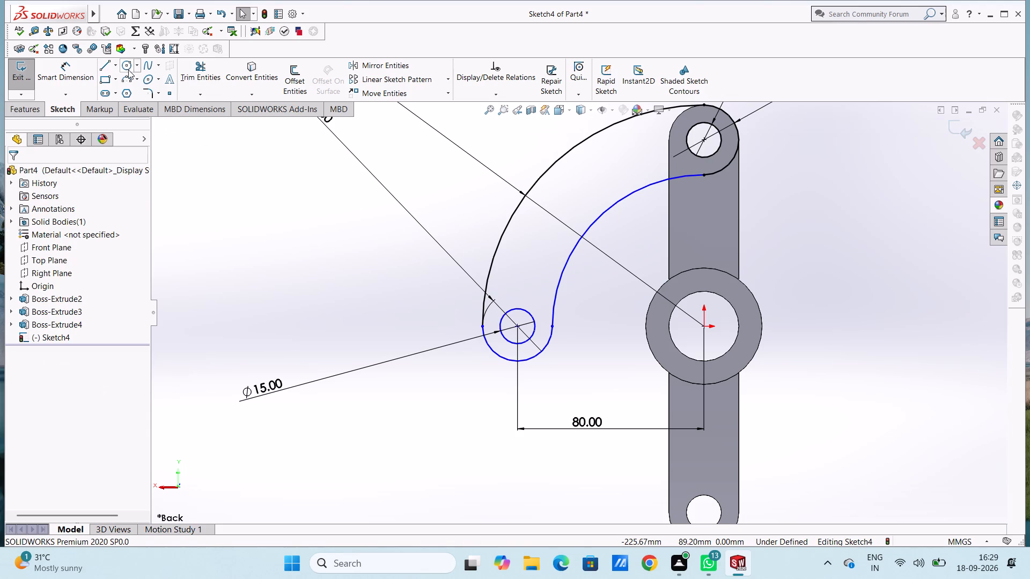
Dimension the radius of the inner quarter arc, keeping its drawn size.
left_click(66, 79)
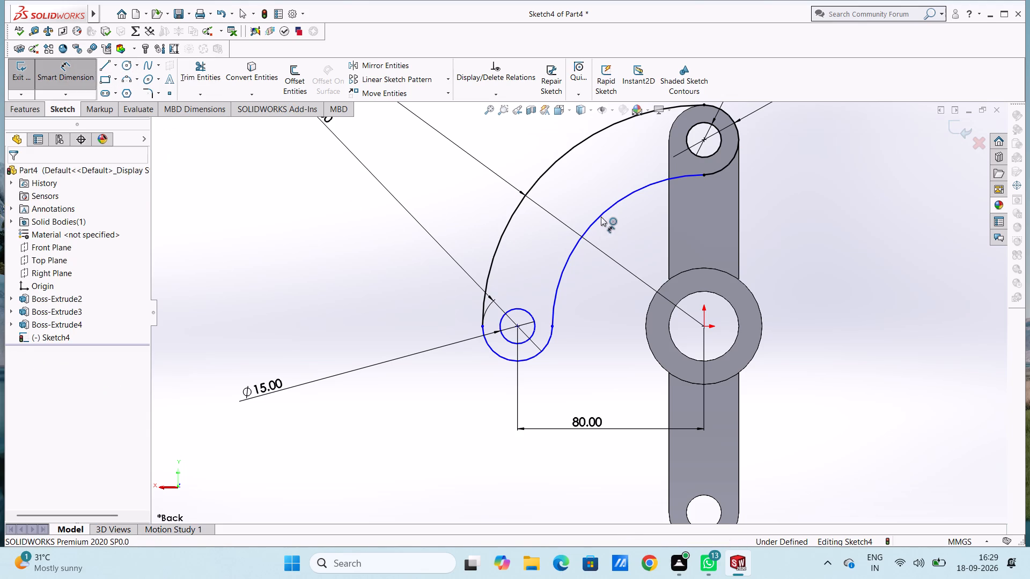
left_click(600, 212)
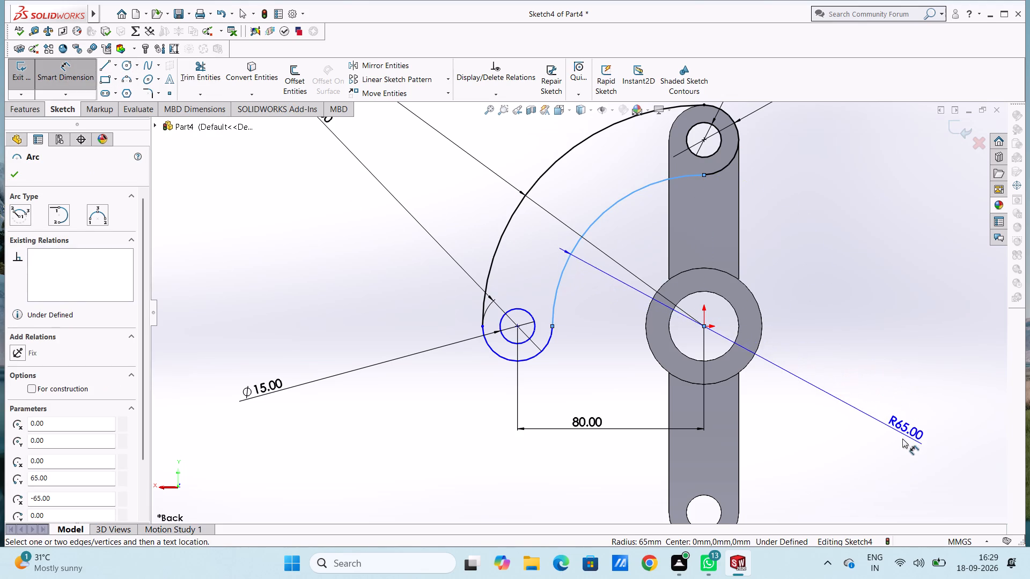
left_click(902, 443)
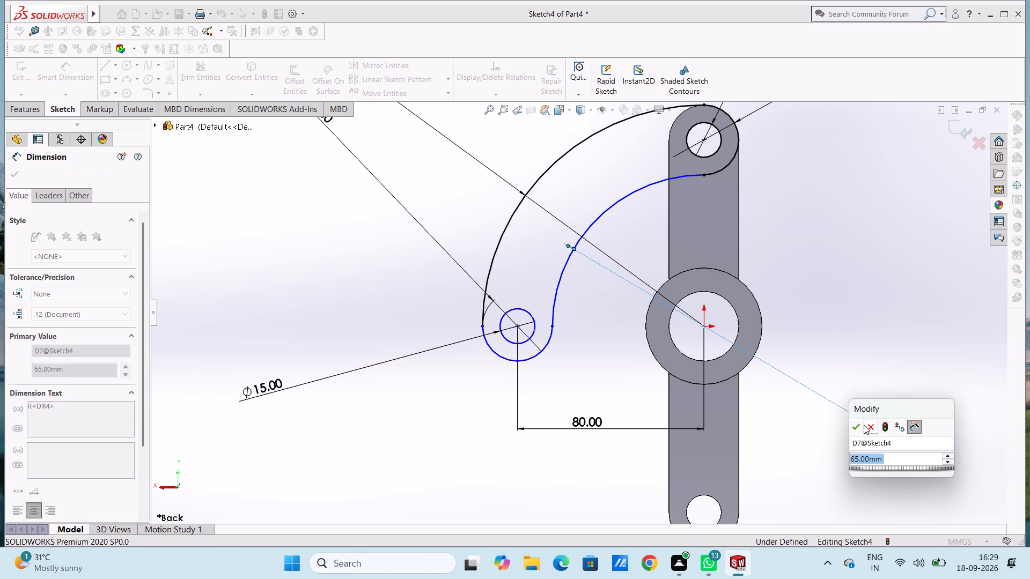
left_click(862, 426)
left_click(880, 344)
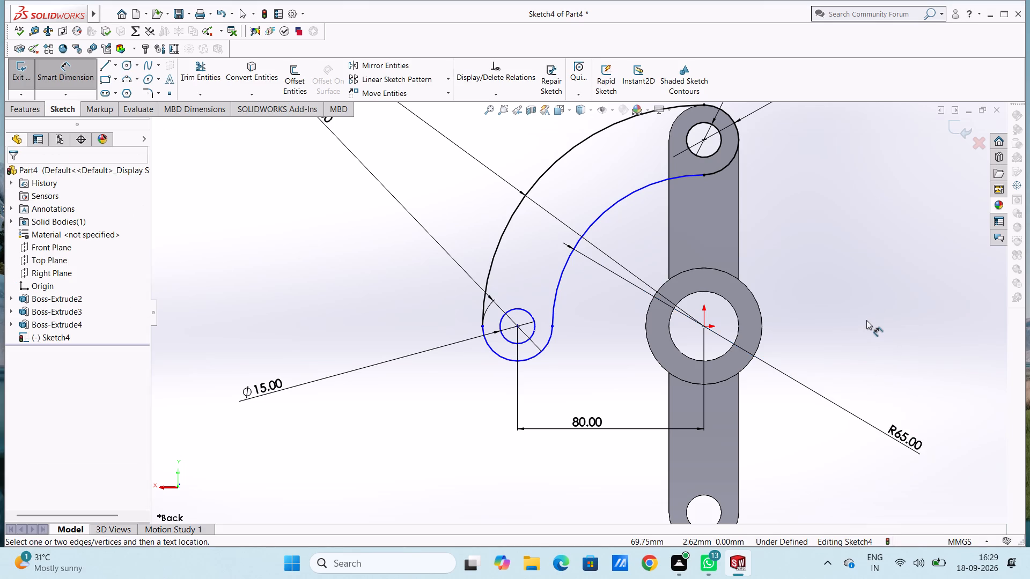
scroll(866, 320, "up", 3)
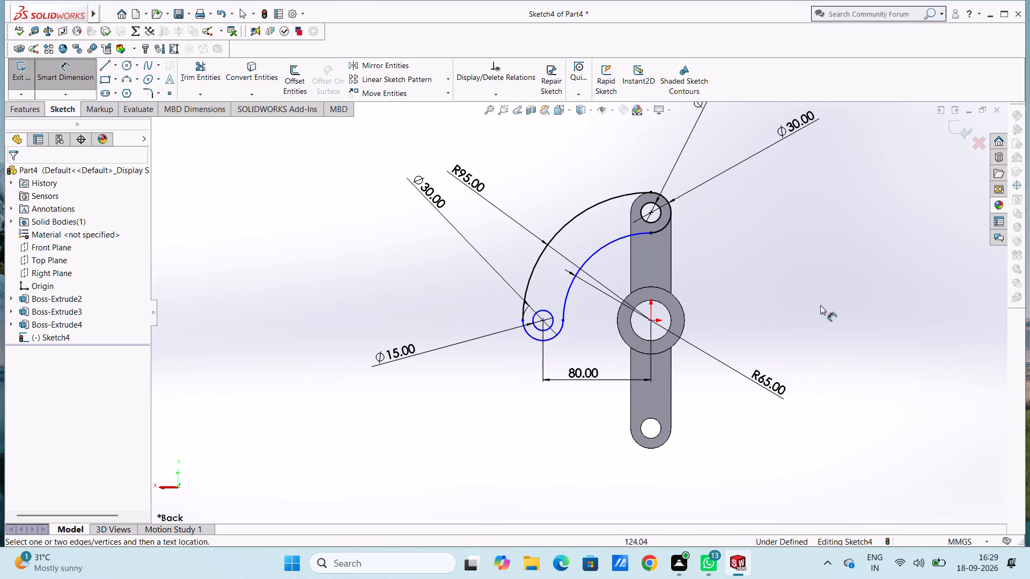
key("Escape")
key("Escape")
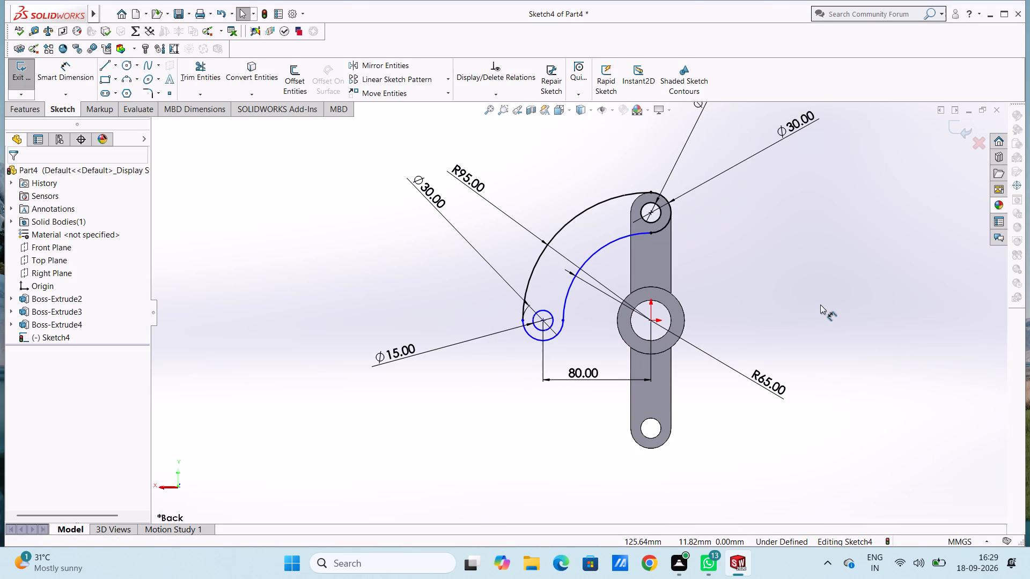
Sketch a horizontal line about 197 mm long from the origin through the side circle's centre and past the arm.
left_click(105, 64)
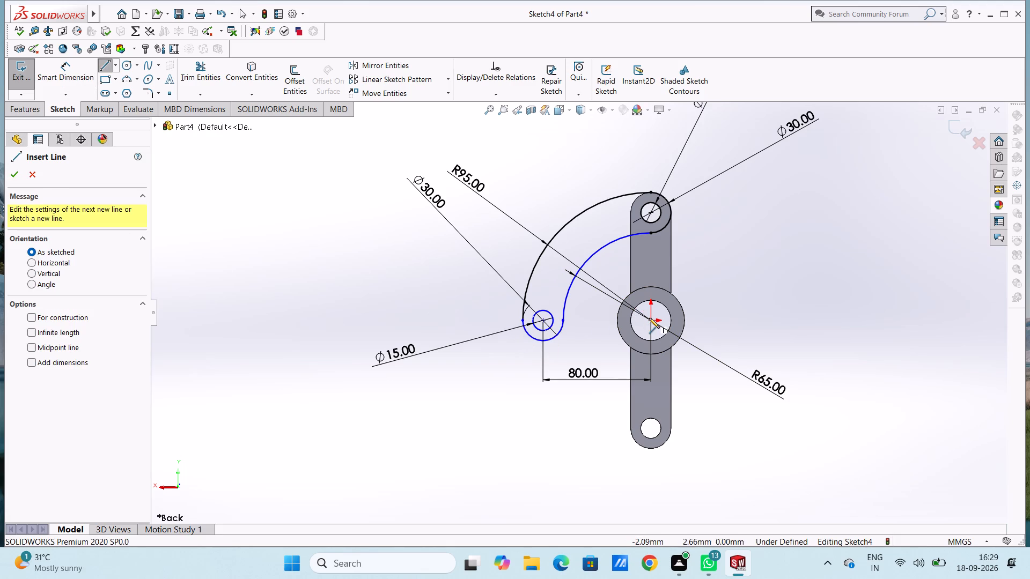
left_click(651, 320)
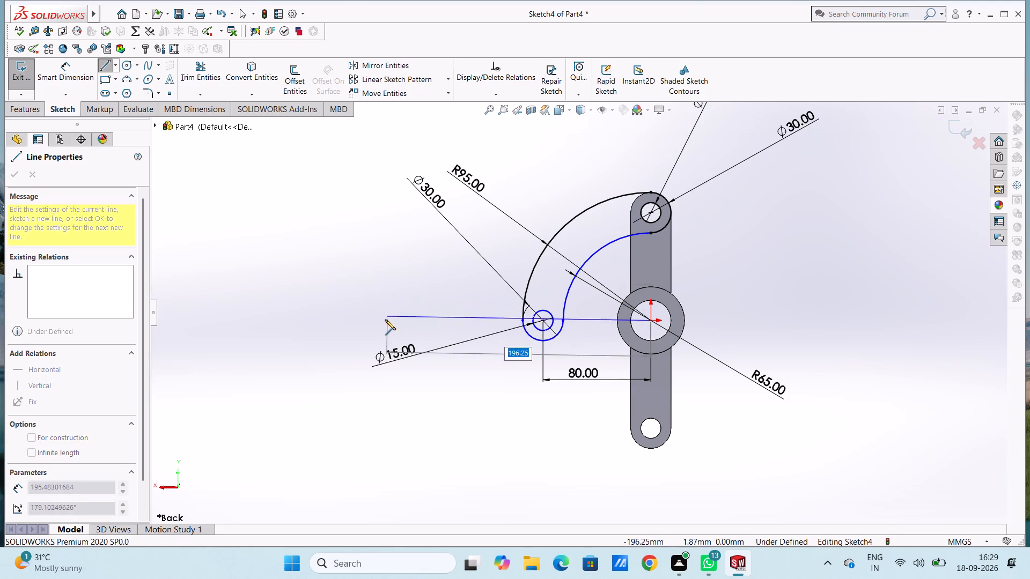
left_click(385, 320)
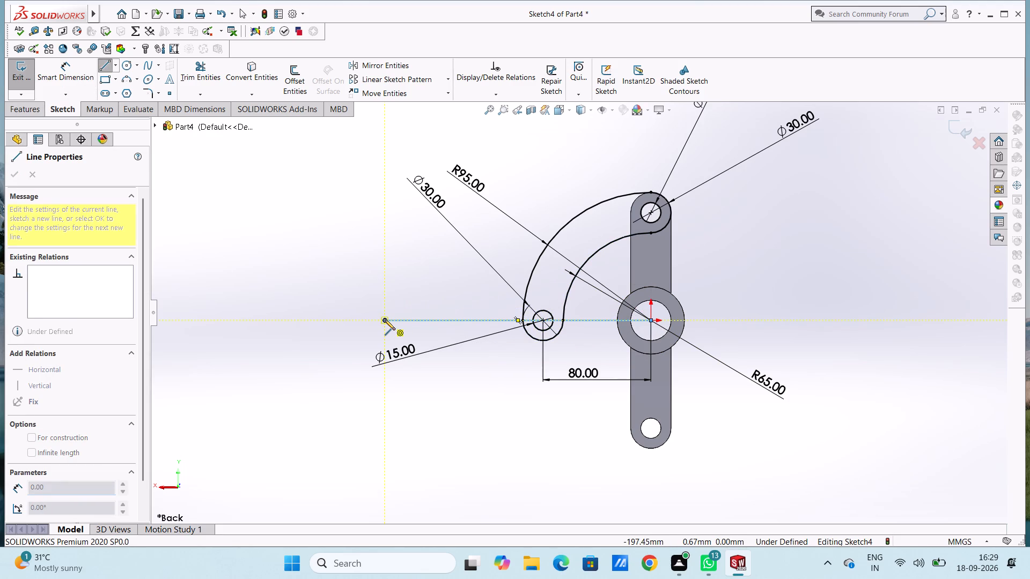
key("Escape")
key("Escape")
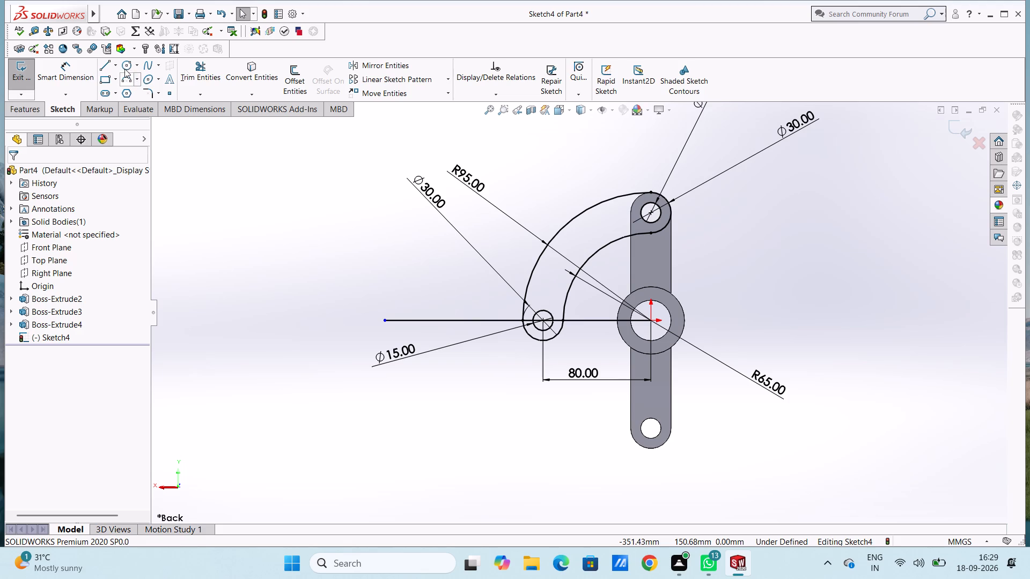
Sketch a line about 144 mm long from the origin across the curved arm, angled 45° above the horizontal line.
left_click(111, 62)
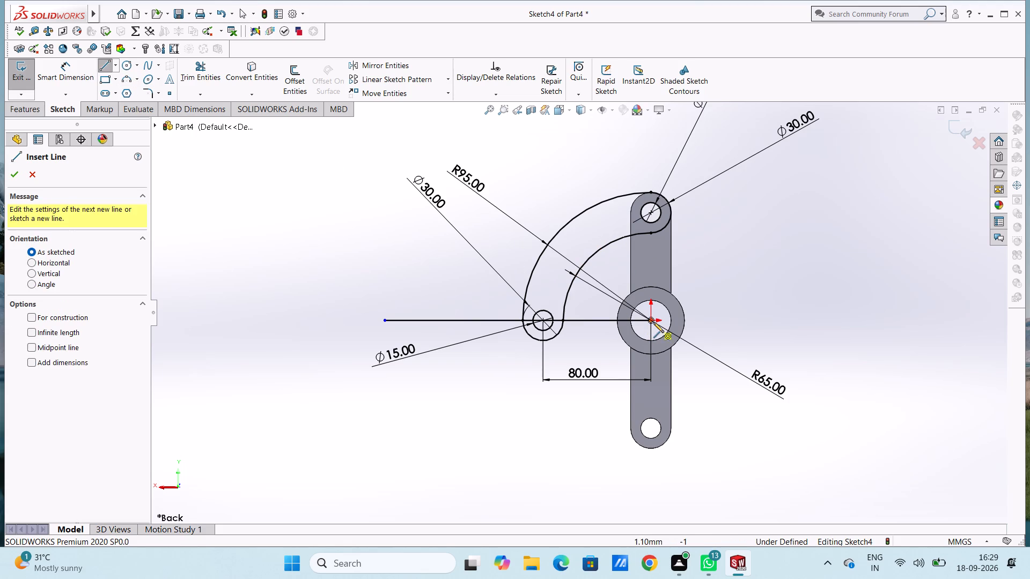
left_click(653, 321)
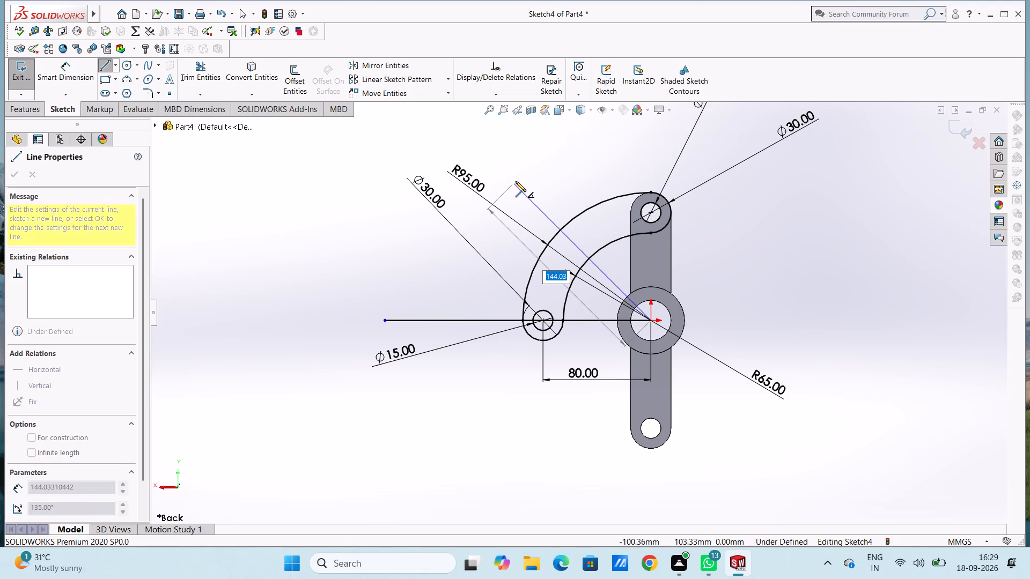
left_click(516, 181)
key("Escape")
key("Escape")
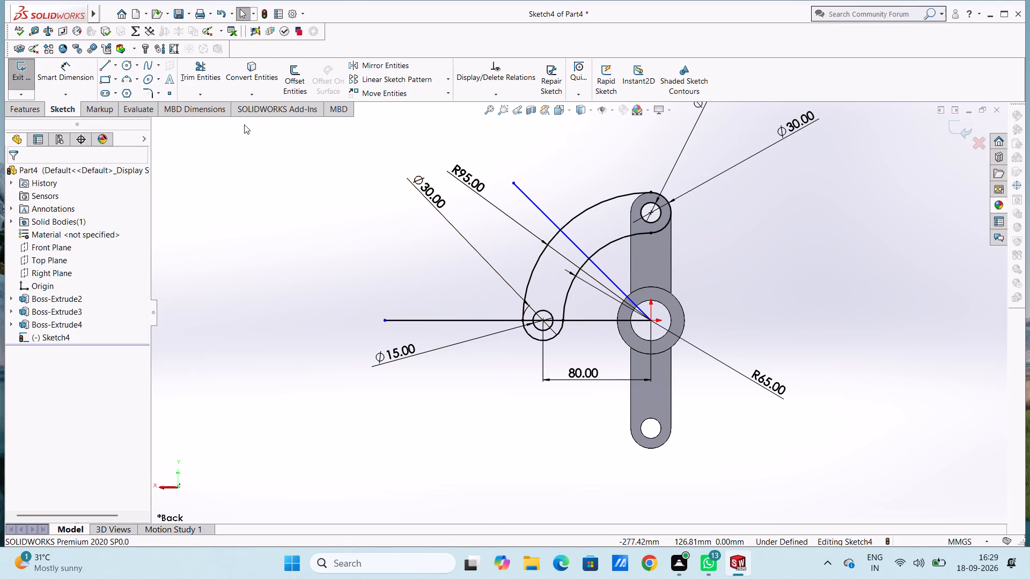
Dimension the angle between the horizontal and inclined lines, keeping its drawn value.
left_click(52, 77)
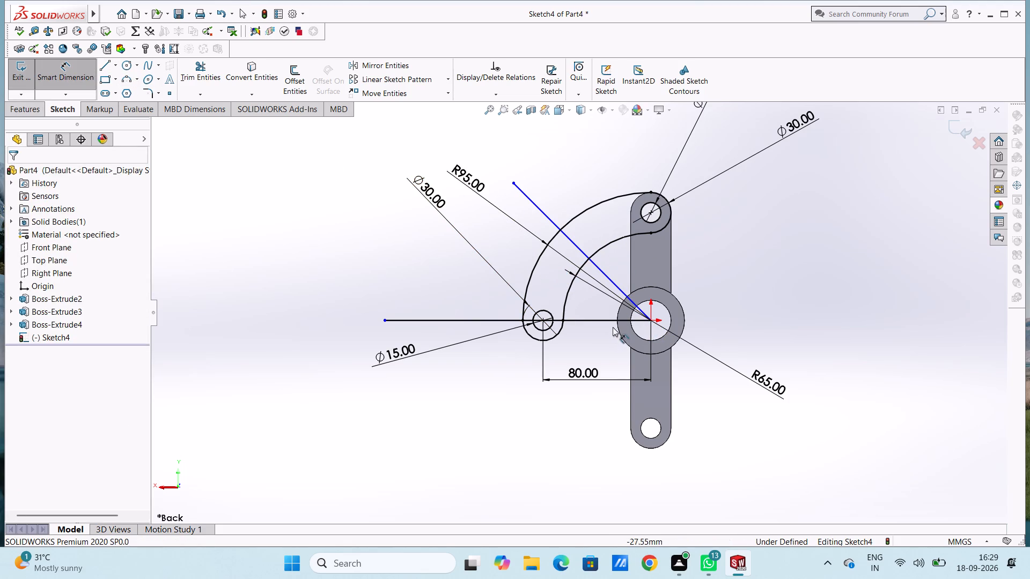
left_click(609, 322)
left_click(604, 271)
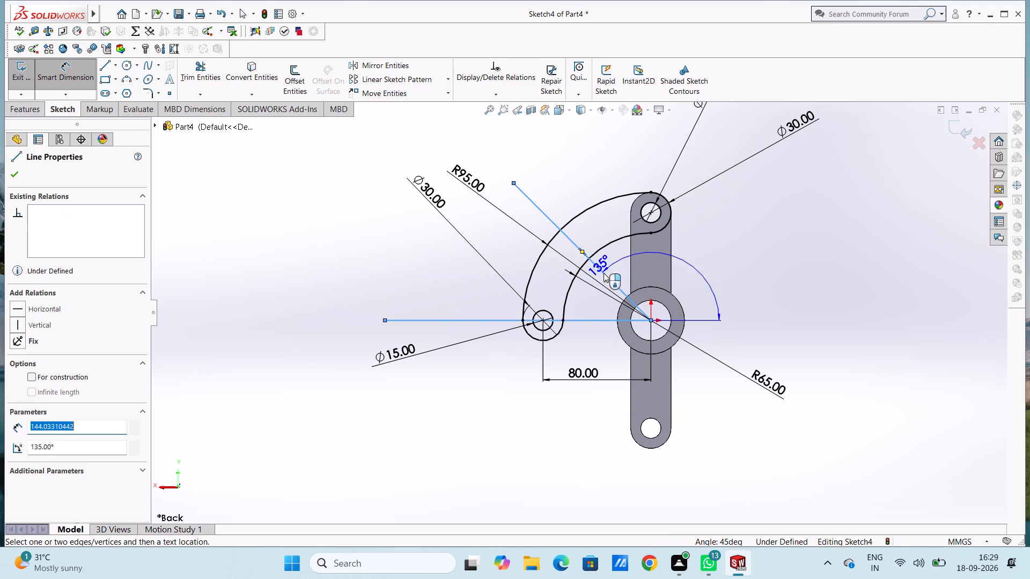
left_click(491, 231)
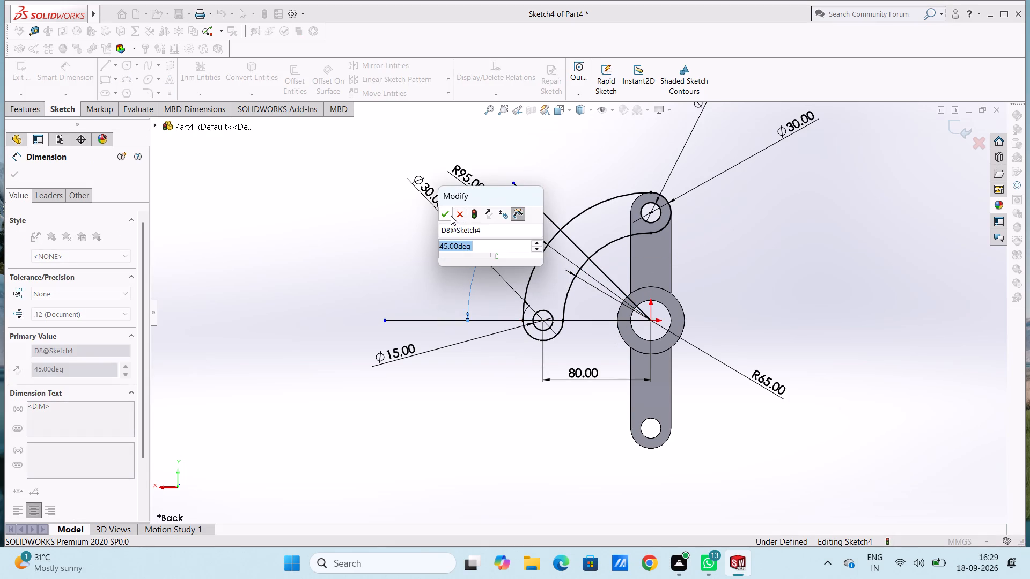
left_click(451, 216)
left_click(404, 227)
key("Escape")
key("Escape")
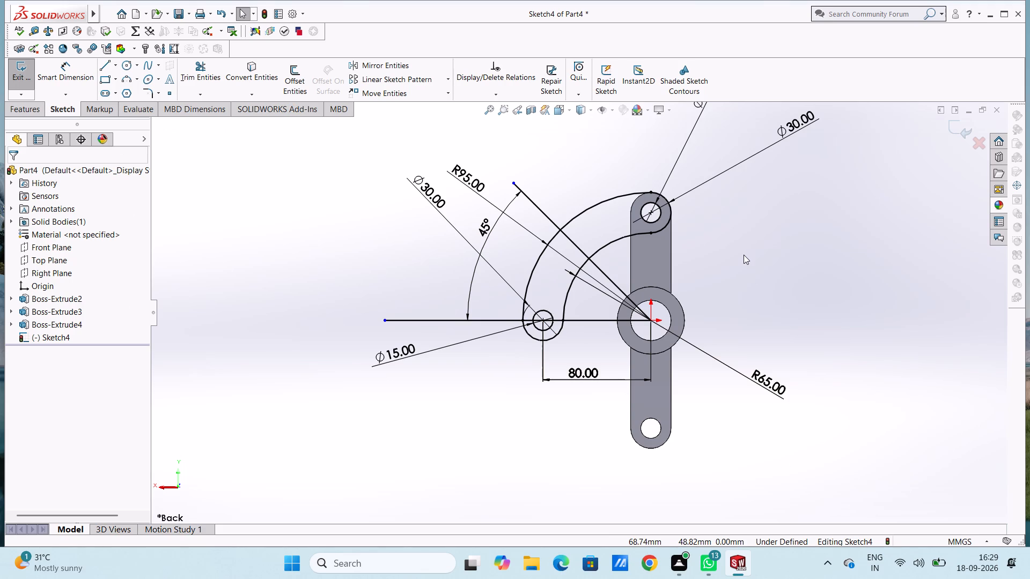
scroll(723, 223, "down", 2)
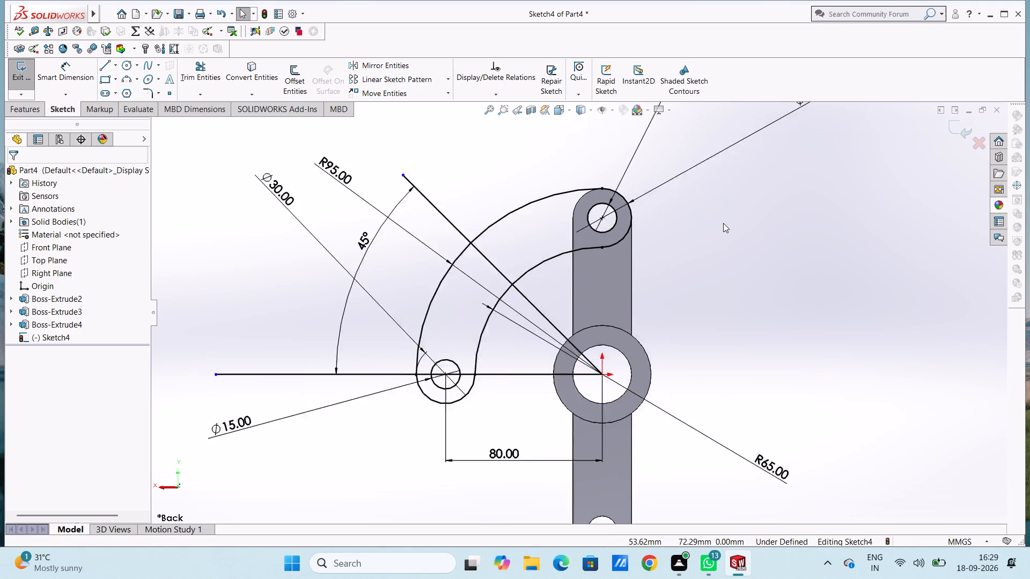
Sketch a three-point arc of about 80 mm radius along the curved arm's midline, from the side circle's centre to the upper hole's centre.
scroll(723, 223, "down", 1)
scroll(721, 258, "up", 3)
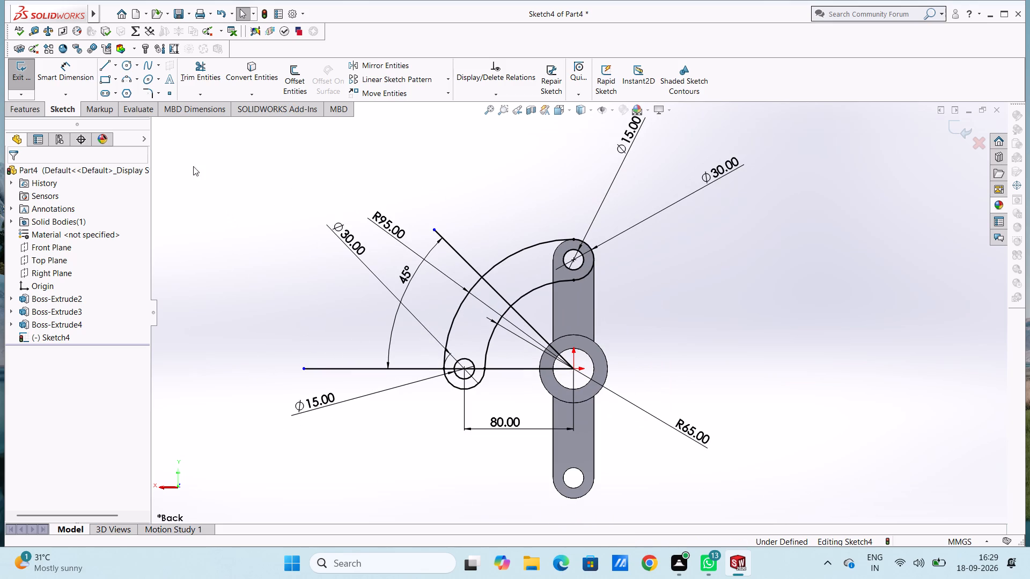
left_click(126, 82)
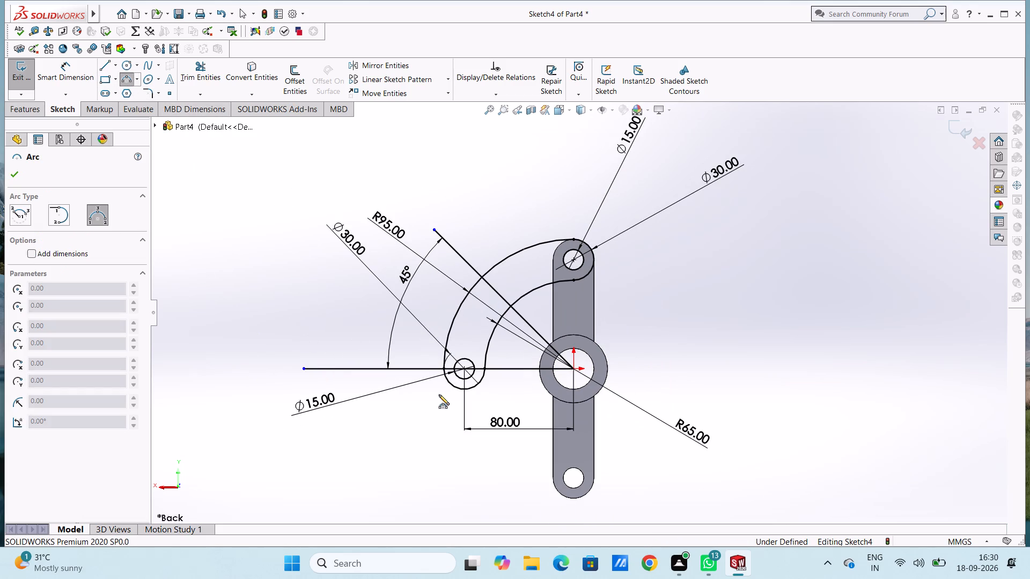
left_click(464, 368)
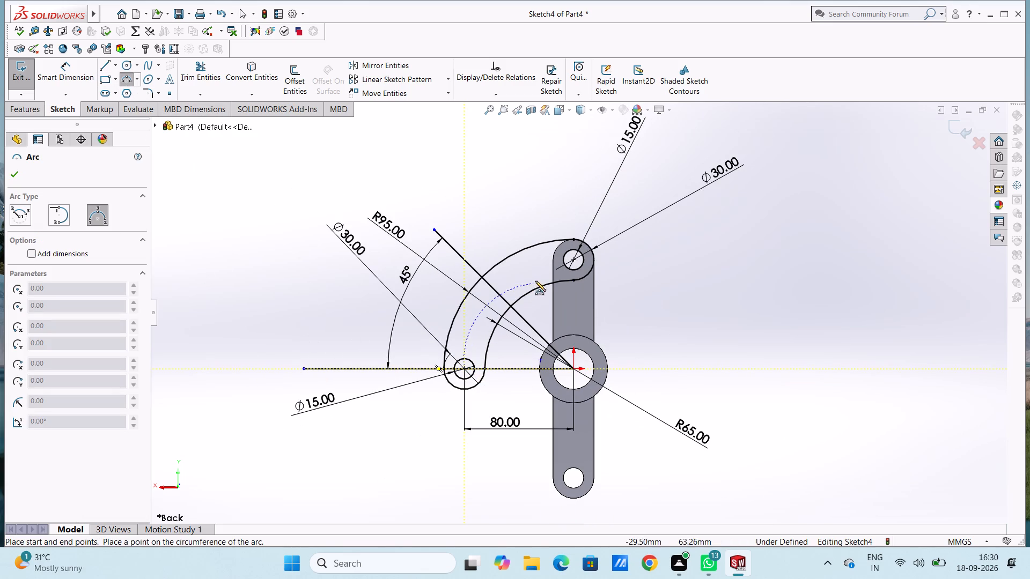
left_click(575, 258)
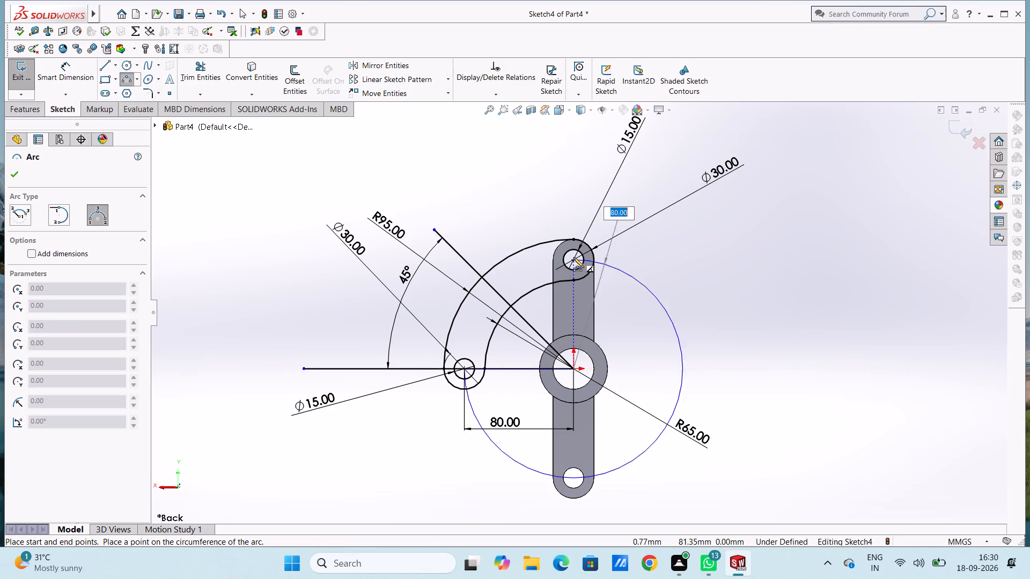
left_click(538, 264)
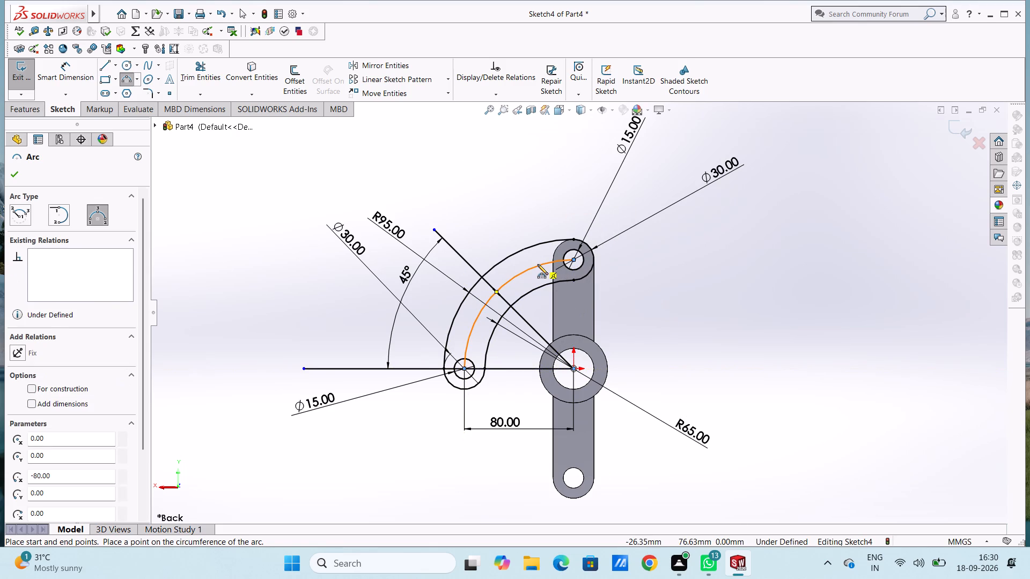
key("Escape")
key("Escape")
Sketch a circle of 7.5 mm radius centred where the midline arc crosses the 45° line.
scroll(507, 316, "down", 4)
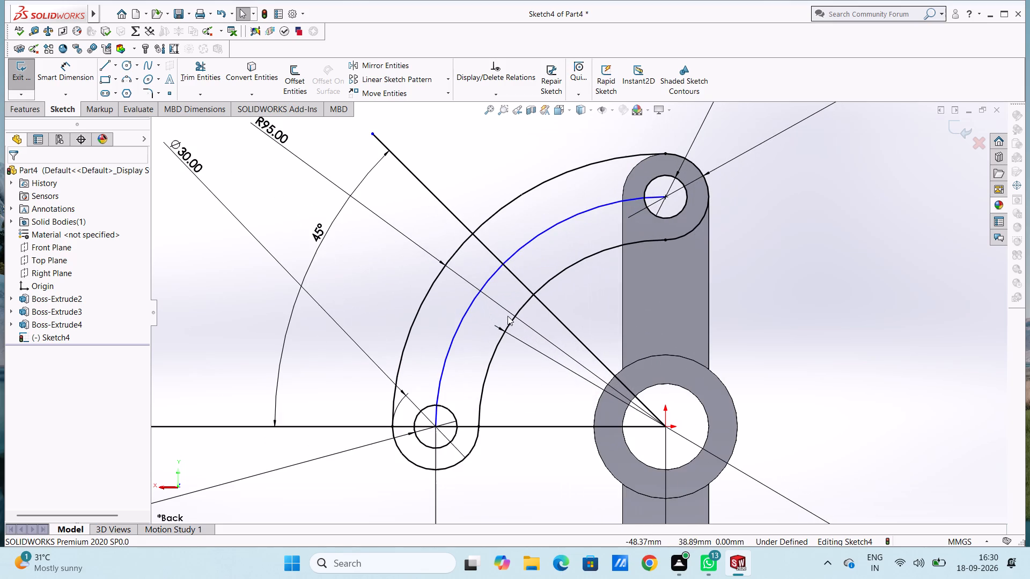
left_click(126, 62)
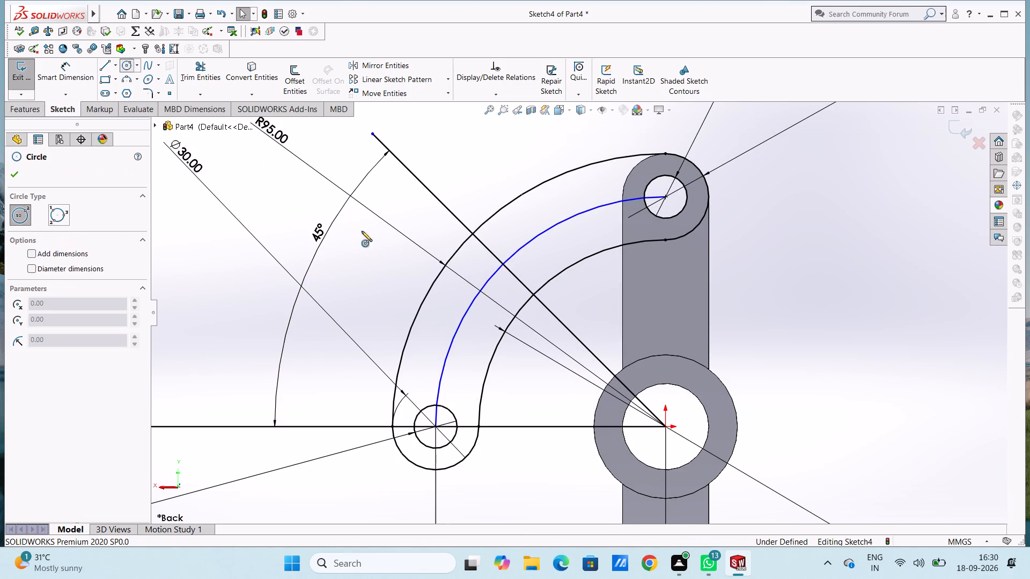
left_click(503, 263)
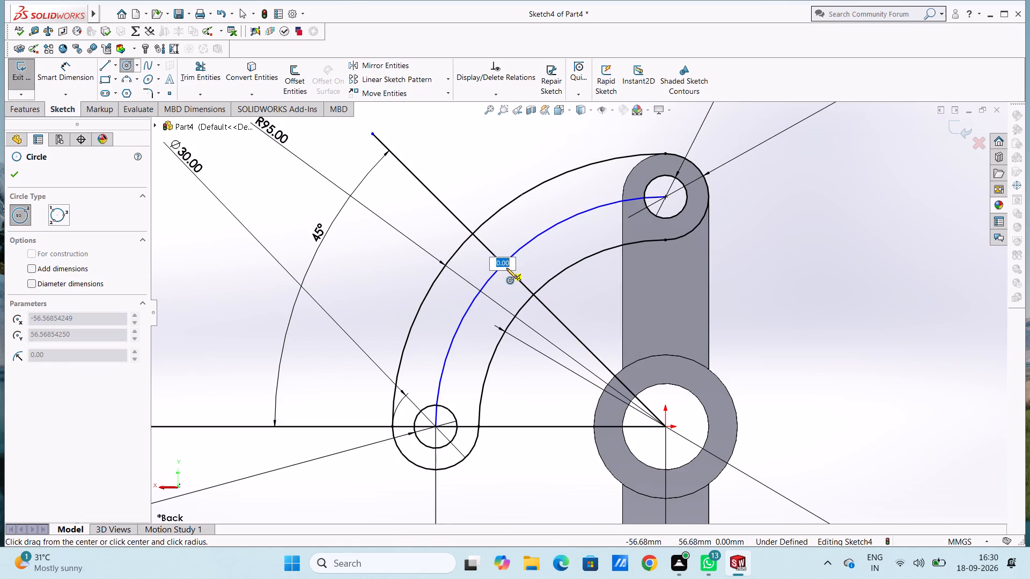
type("7.5")
key("Return")
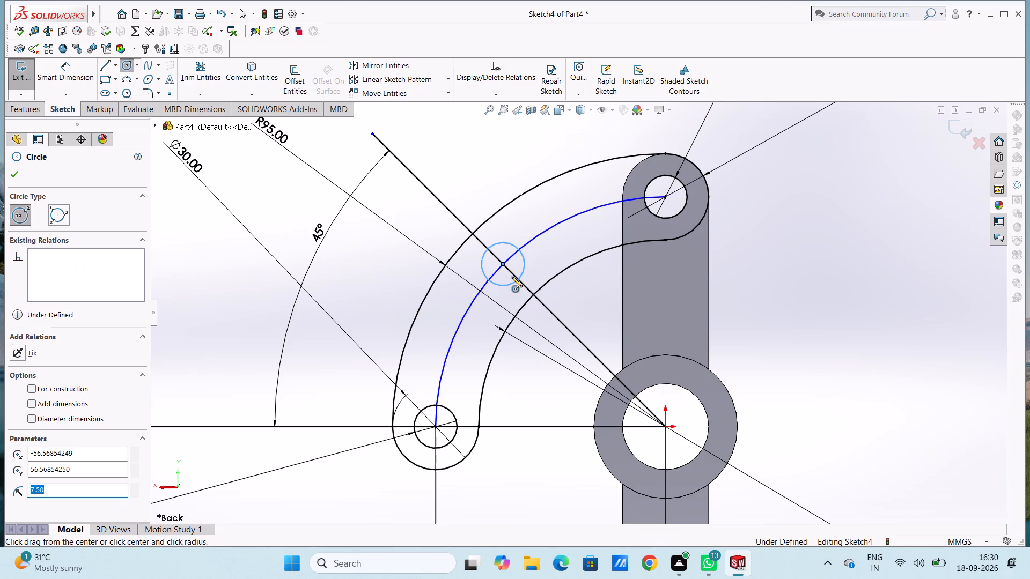
Dimension the diameter of the new circle in the middle of the arm, keeping its drawn size.
left_click(65, 76)
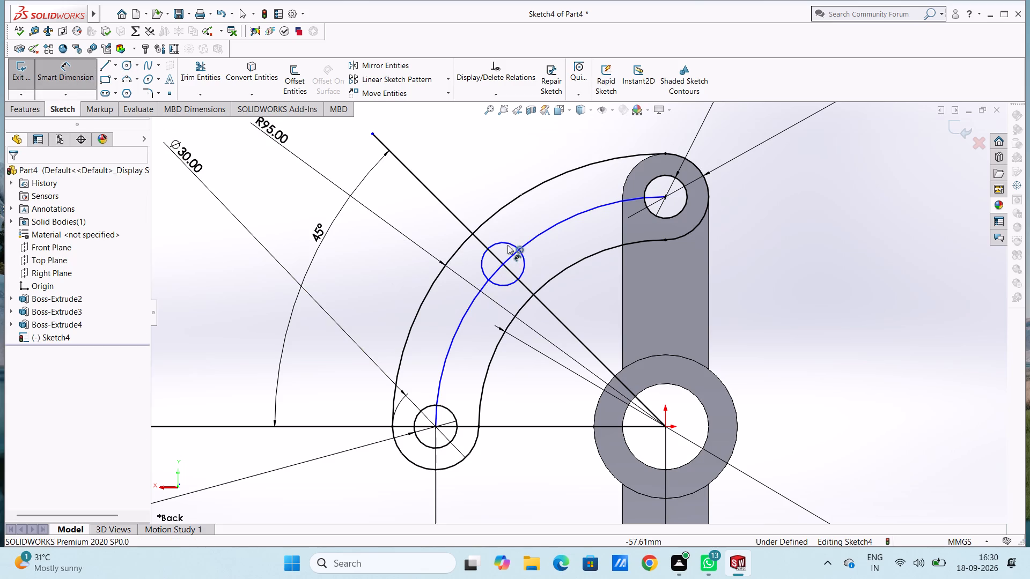
left_click(509, 243)
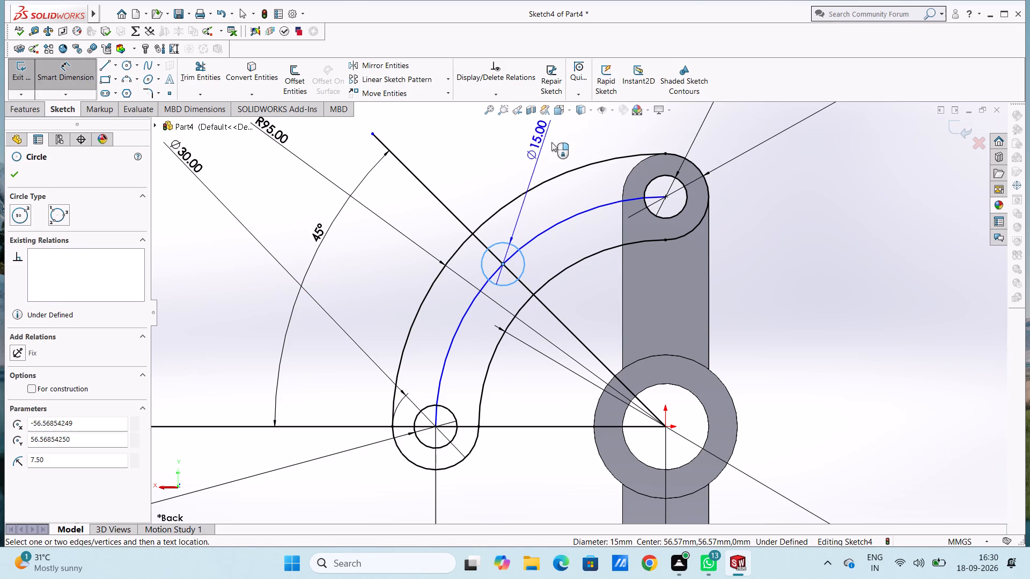
left_click(577, 138)
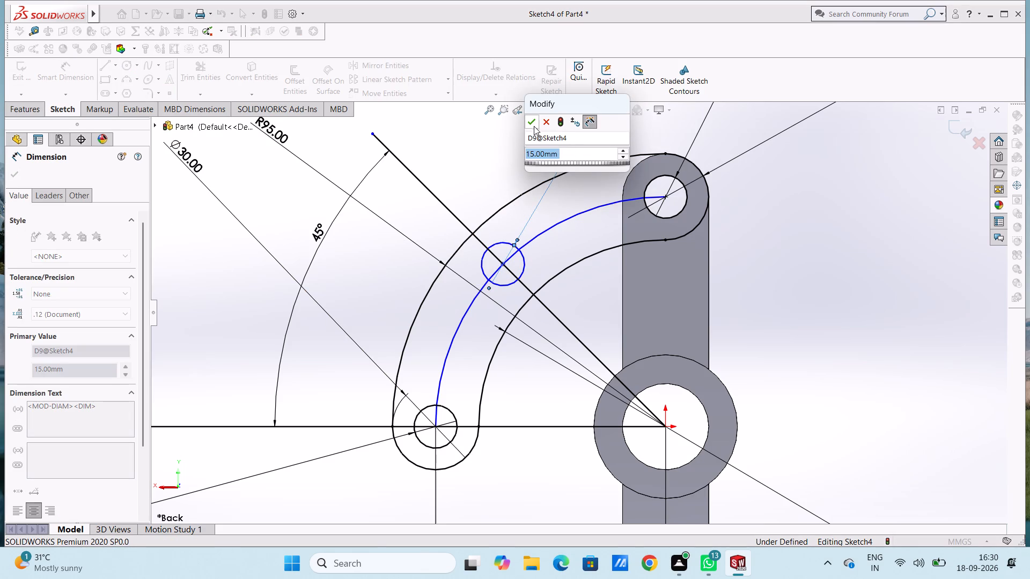
left_click(532, 123)
left_click(487, 151)
key("Escape")
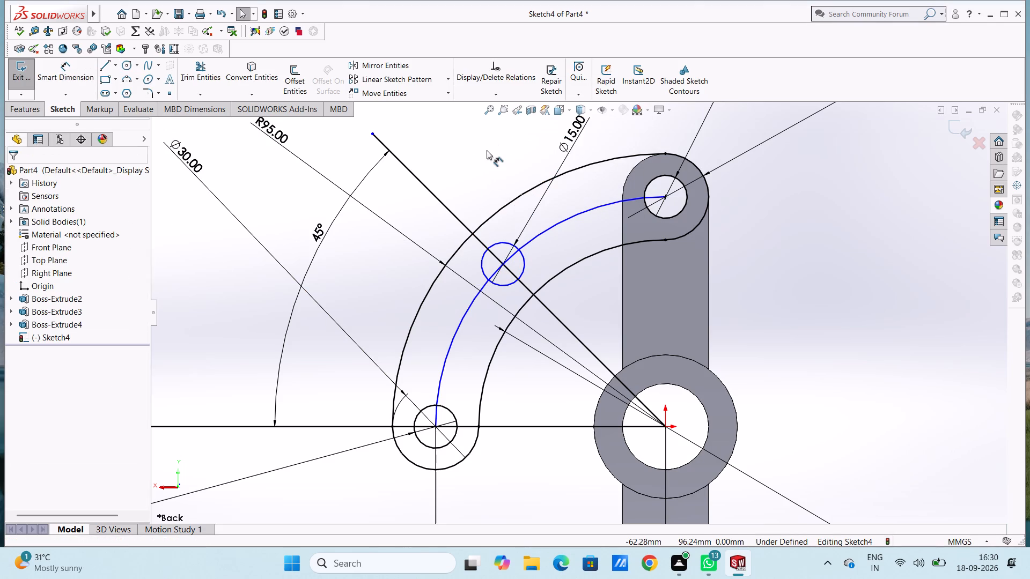
key("Escape")
Trim away all segments of the midline arc between the side circle and the upper hole, accepting the loss of its relations.
left_click(199, 68)
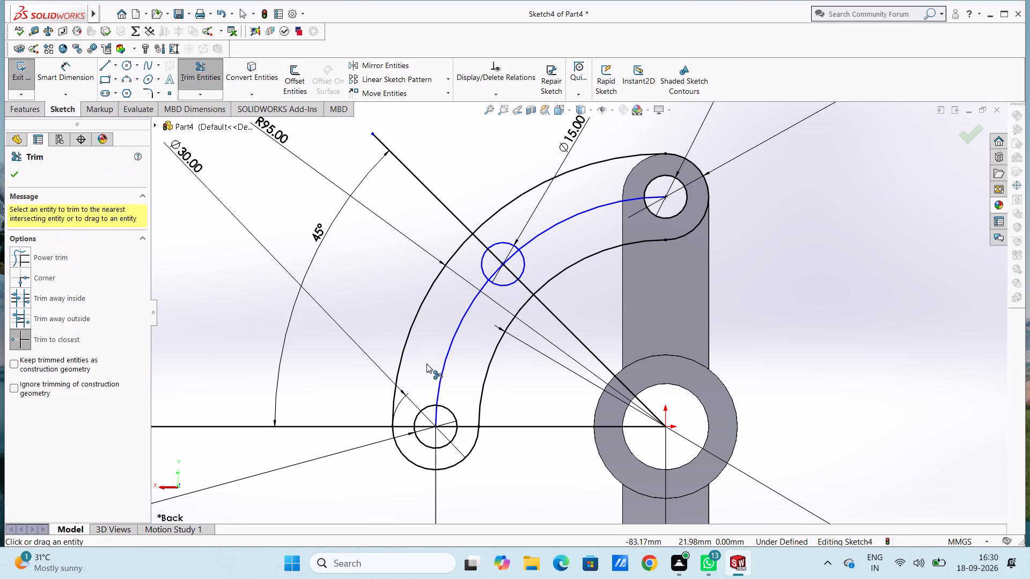
left_click(443, 373)
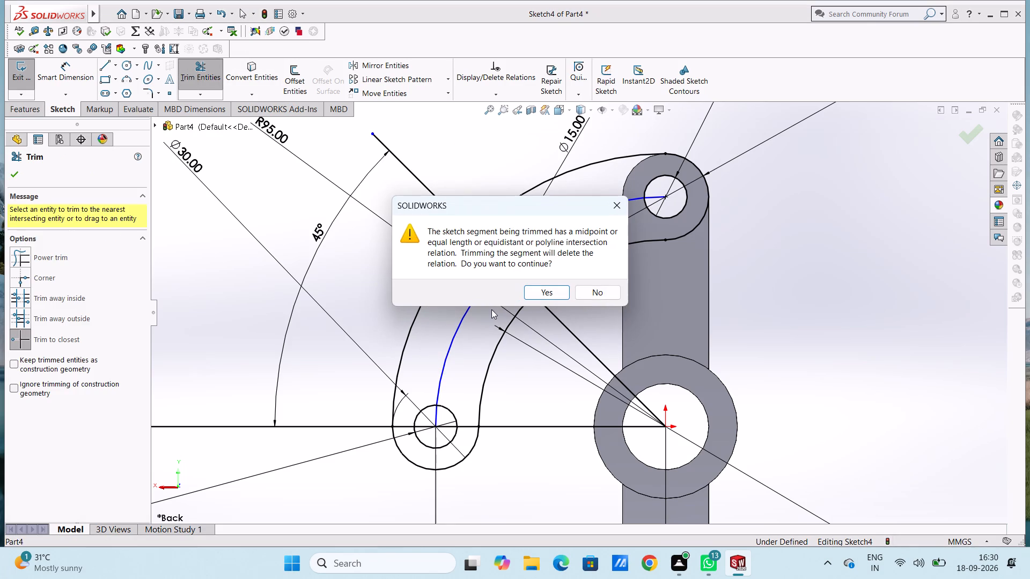
left_click(553, 297)
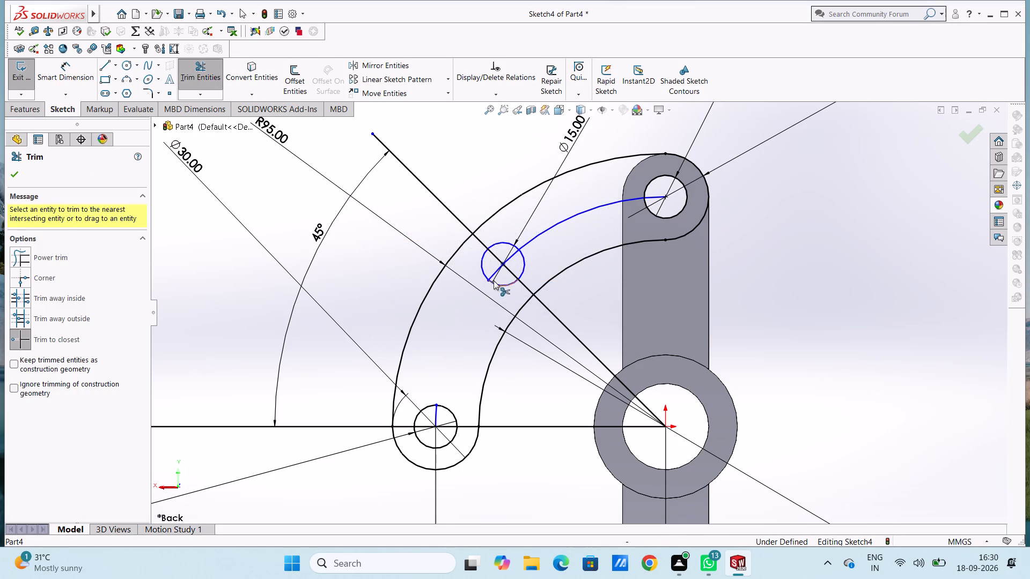
left_click(494, 272)
left_click(510, 257)
left_click(553, 229)
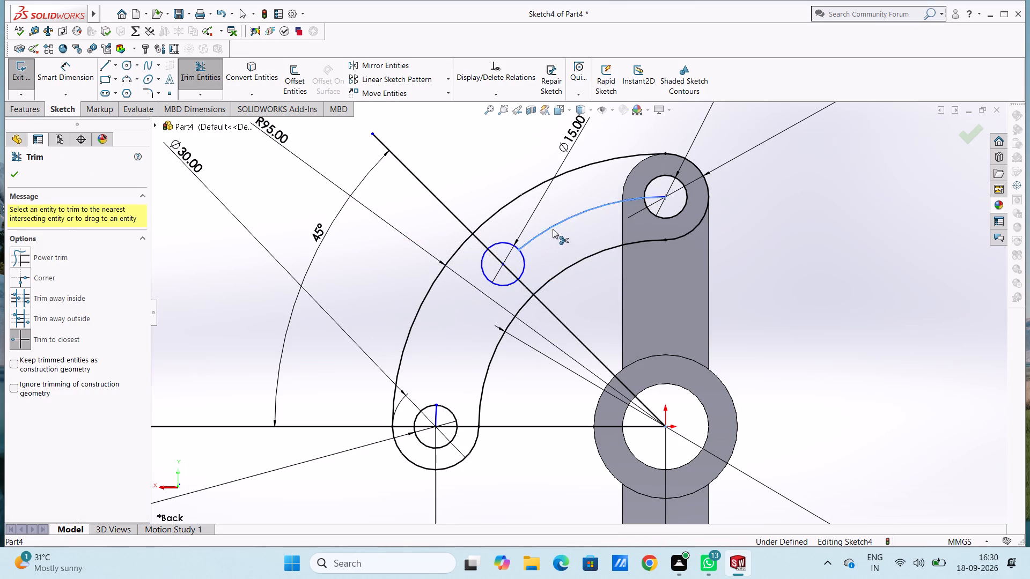
left_click(653, 198)
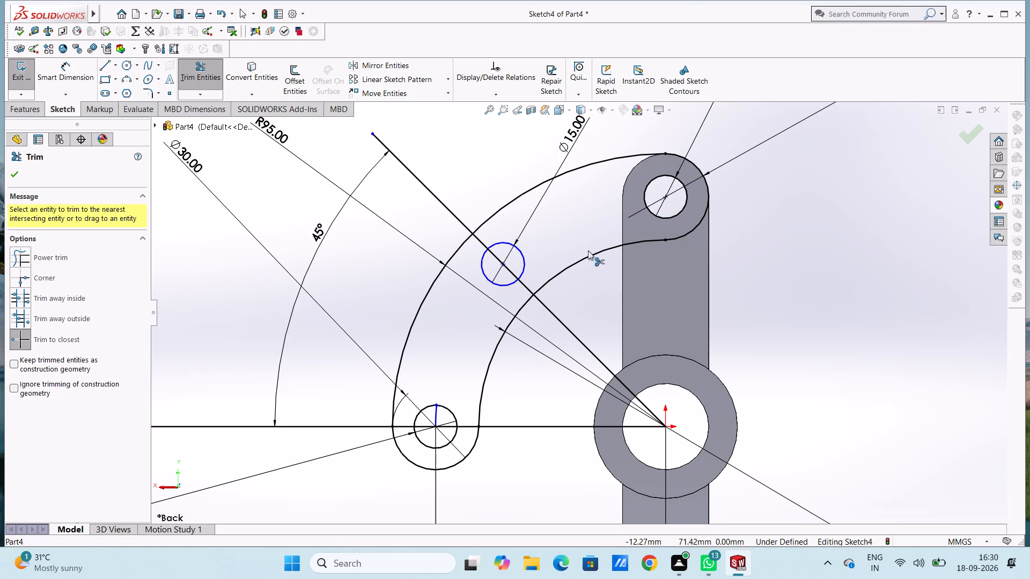
left_click(438, 414)
scroll(433, 428, "up", 2)
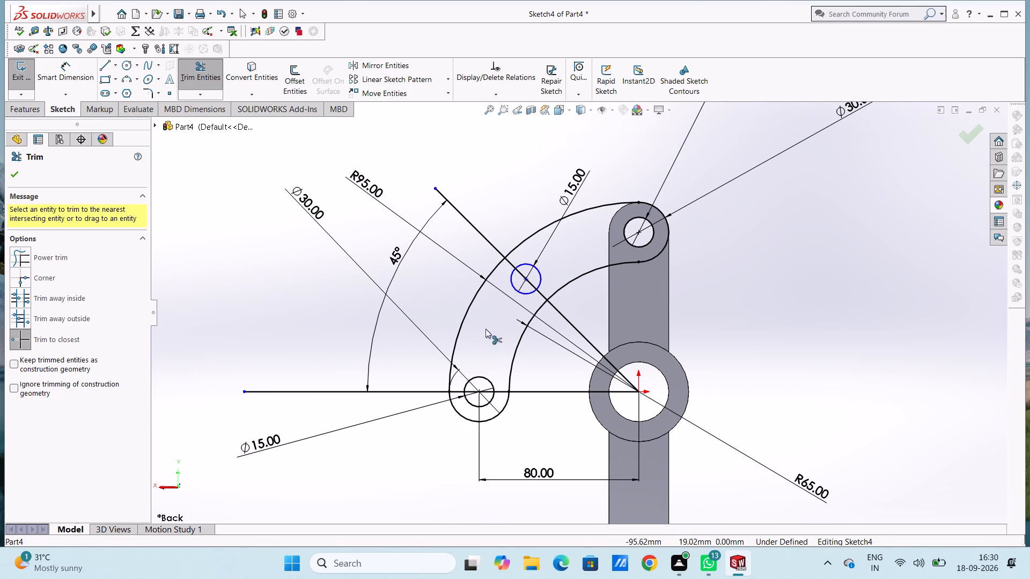
key("Escape")
key("Escape")
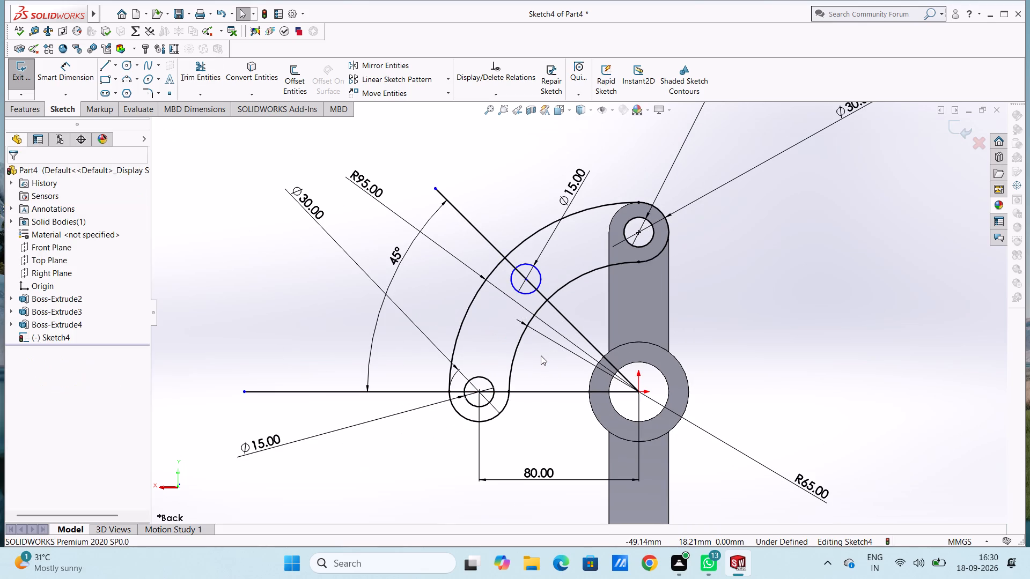
Delete the horizontal and 45° reference lines from the sketch, along with their angle dimension.
left_click(550, 389)
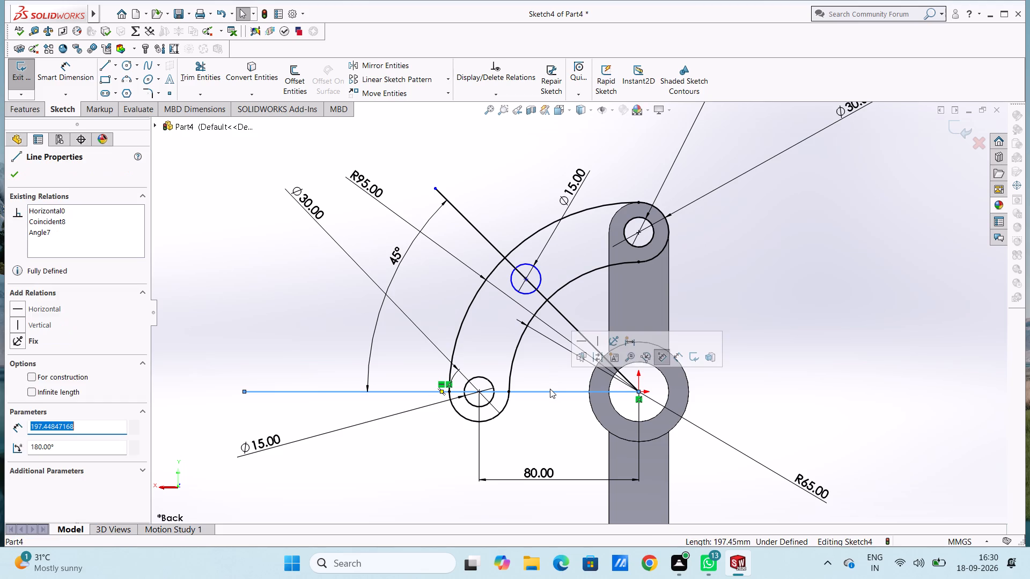
key("Delete")
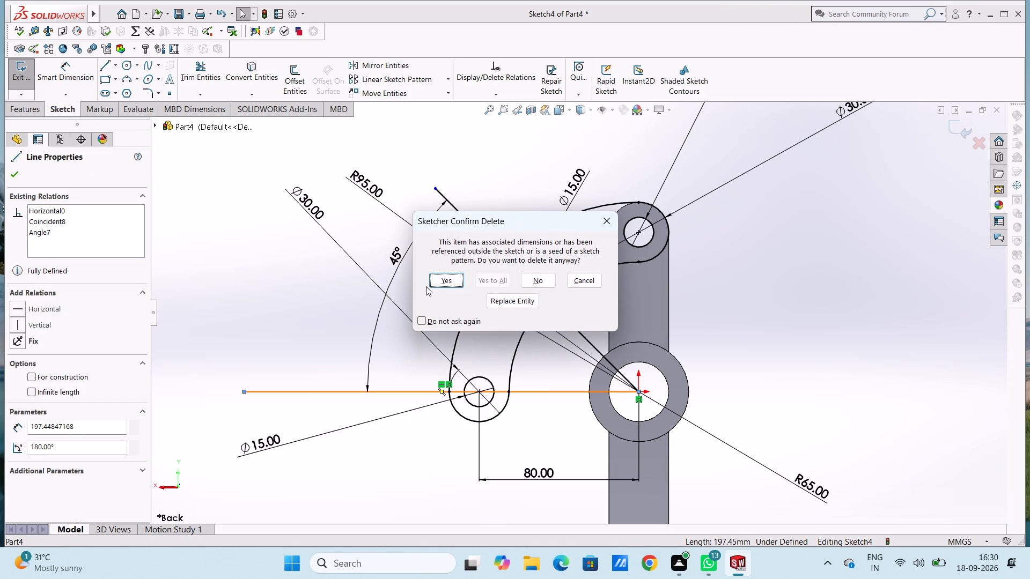
left_click(433, 283)
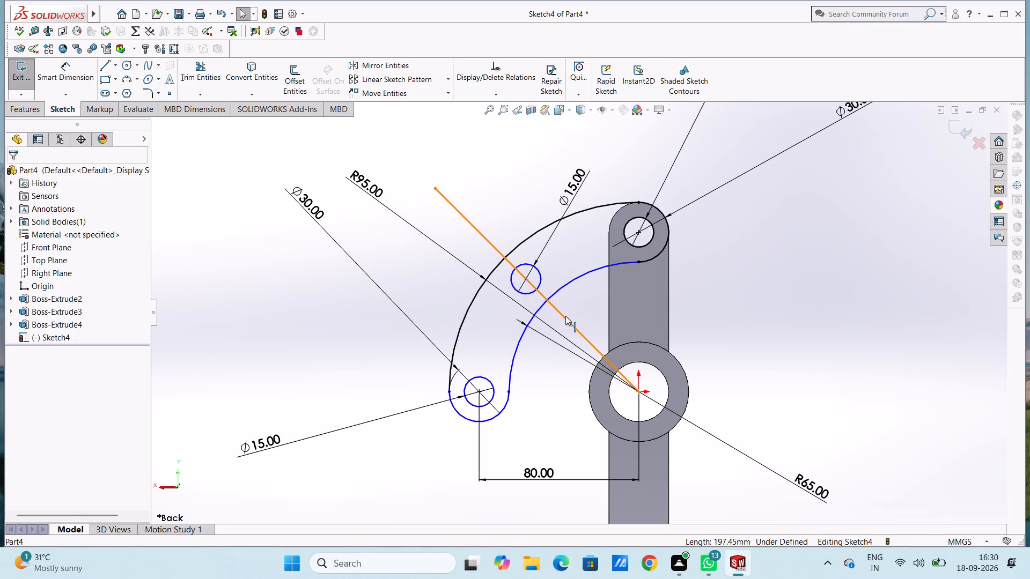
left_click(565, 316)
key("Delete")
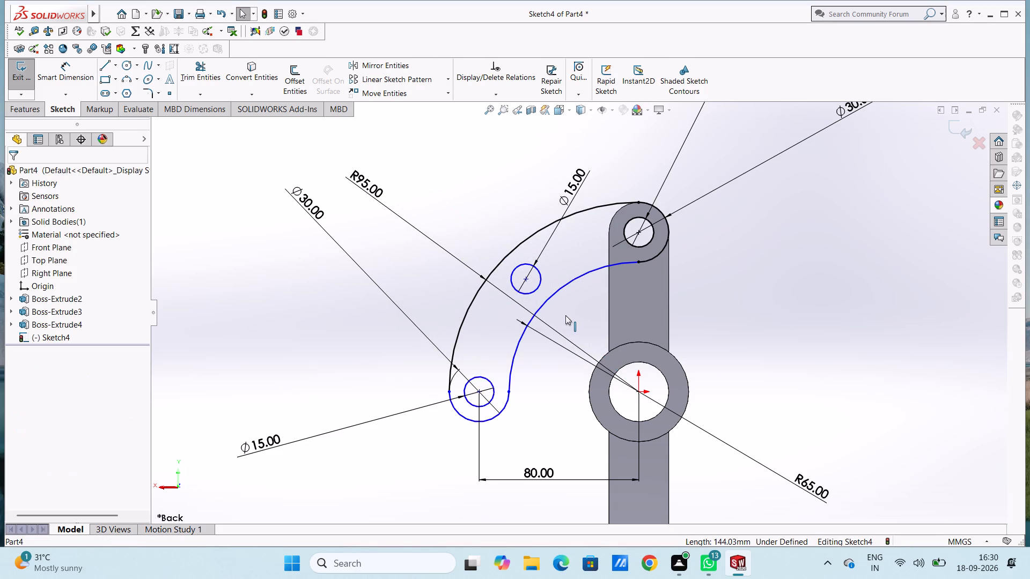
Extrude the curved arm profile with its holes 20 mm blind in the reversed direction, merged with the existing link body.
middle_click_drag(320, 380, 377, 410)
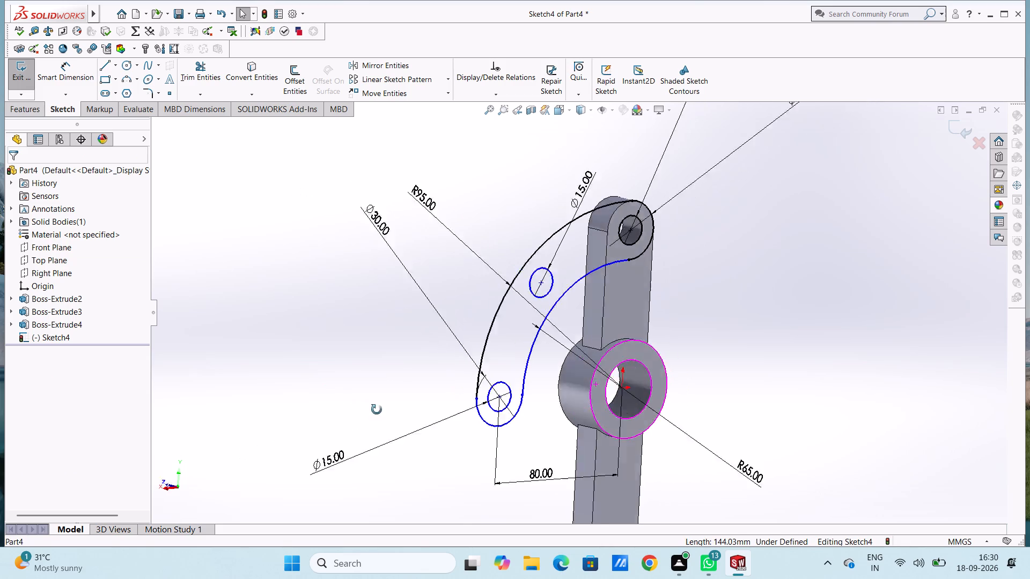
middle_click_drag(377, 410, 470, 471)
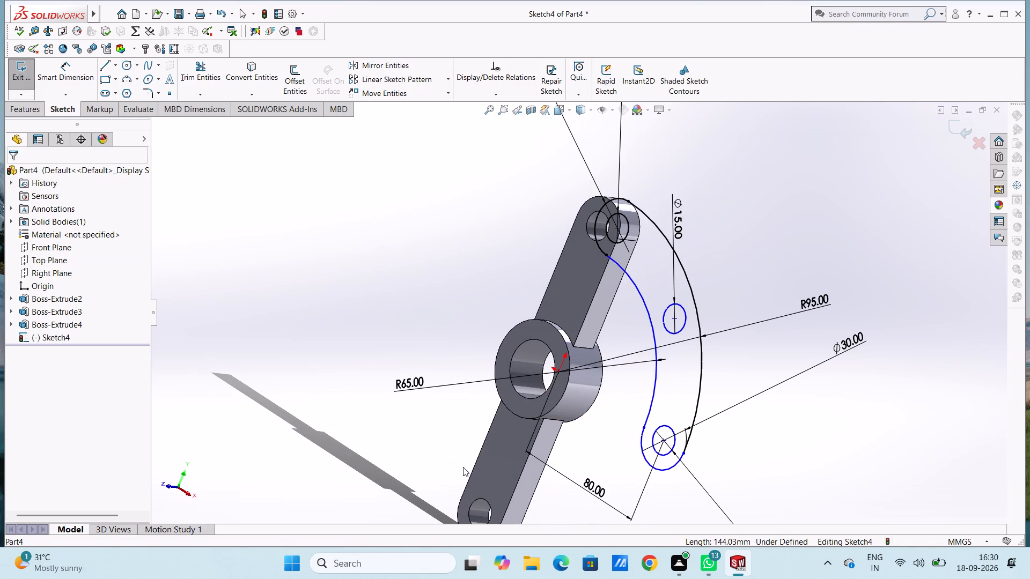
left_click(21, 109)
left_click(20, 83)
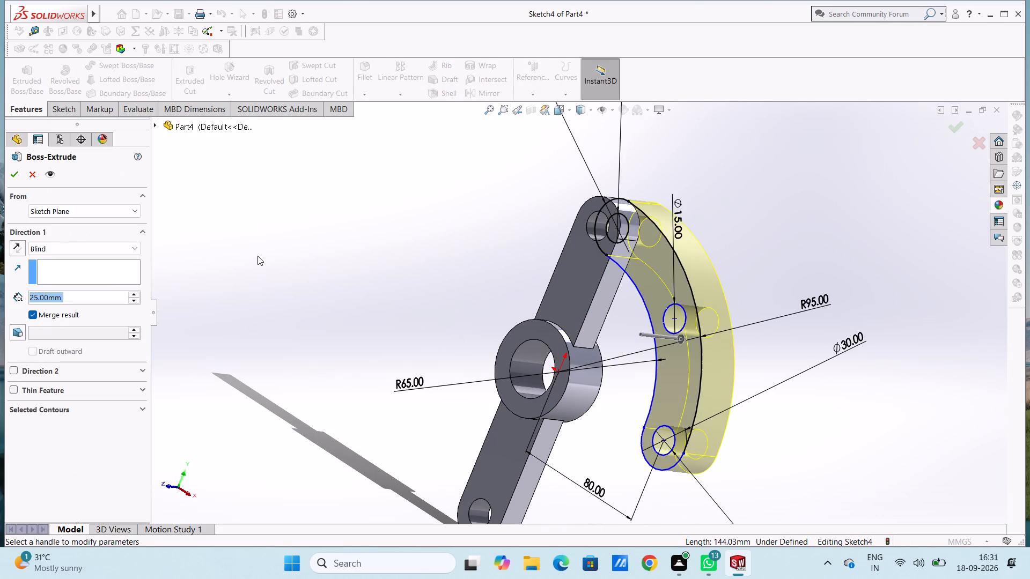
left_click(15, 244)
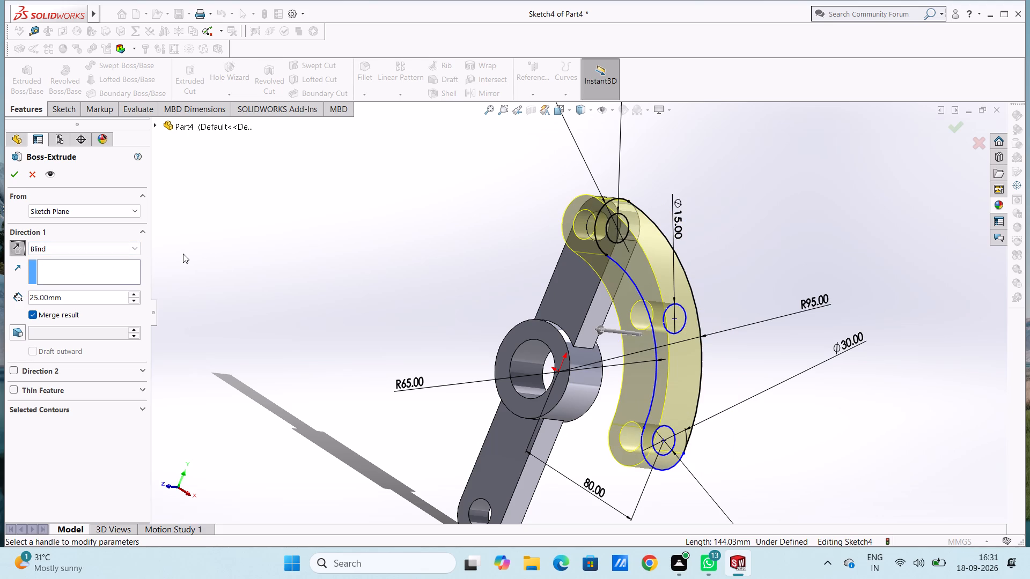
left_click(112, 292)
left_click(111, 292)
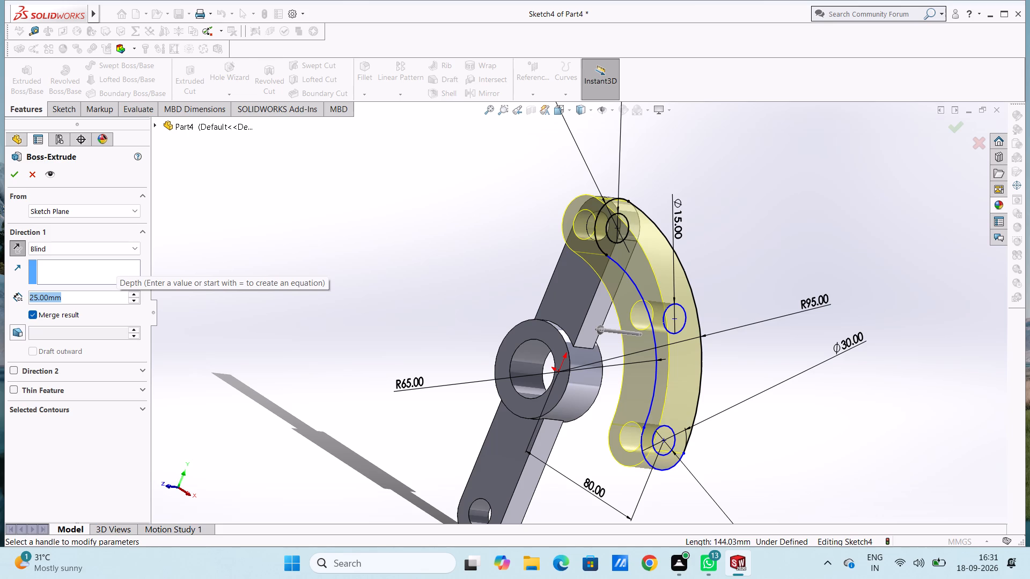
type("20")
key("Return")
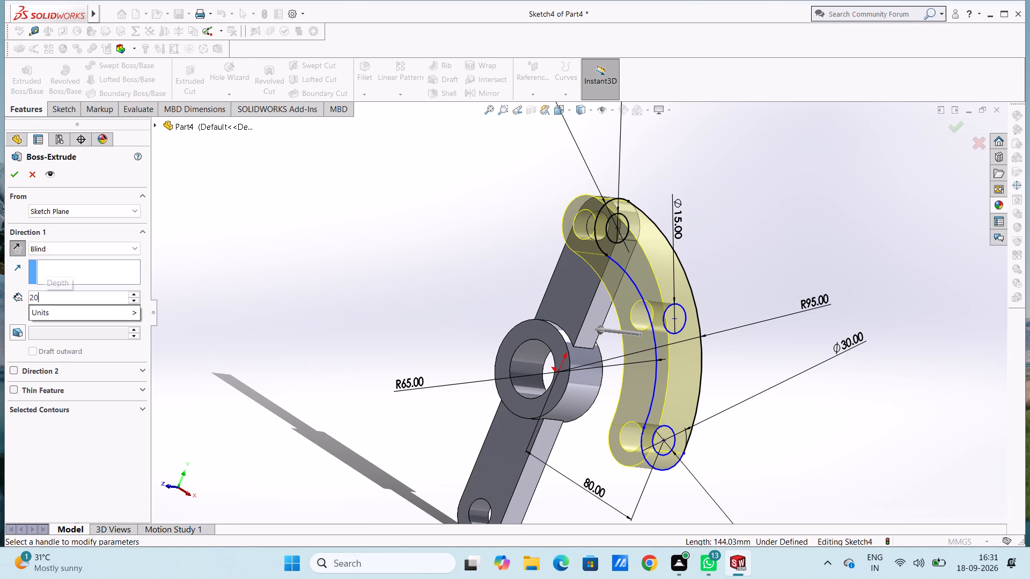
middle_click_drag(269, 229, 325, 256)
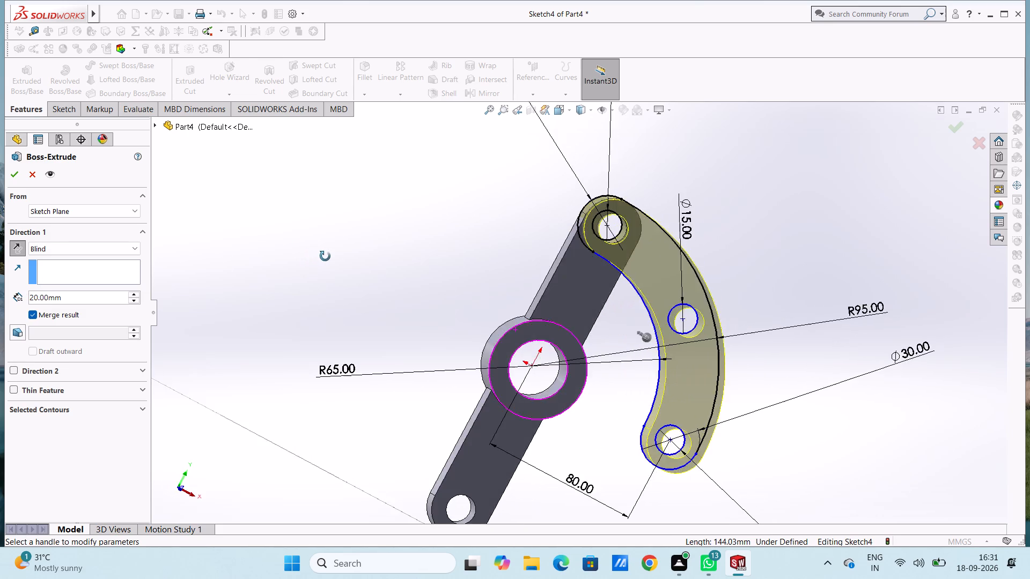
middle_click_drag(325, 256, 393, 351)
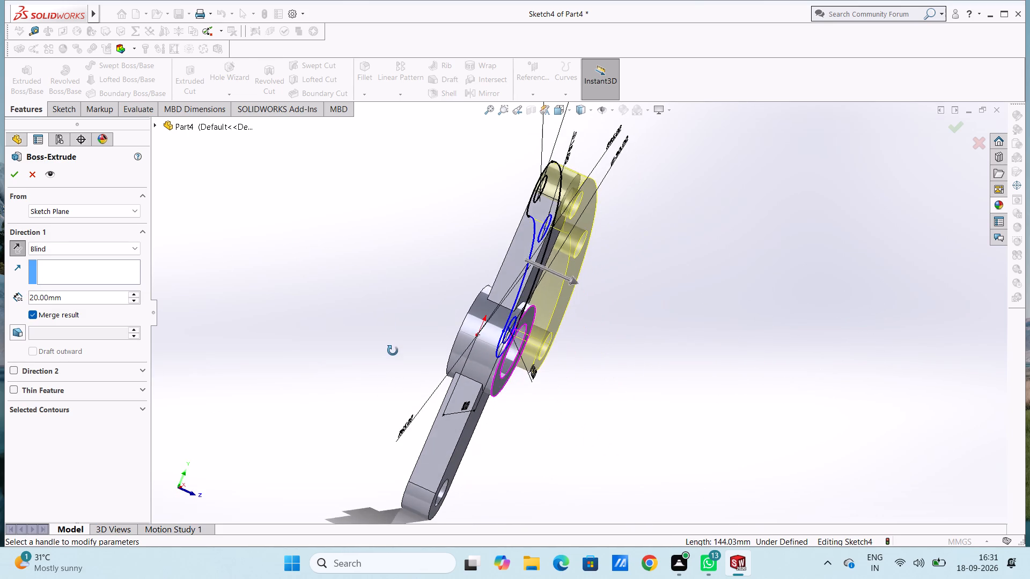
middle_click_drag(393, 351, 290, 287)
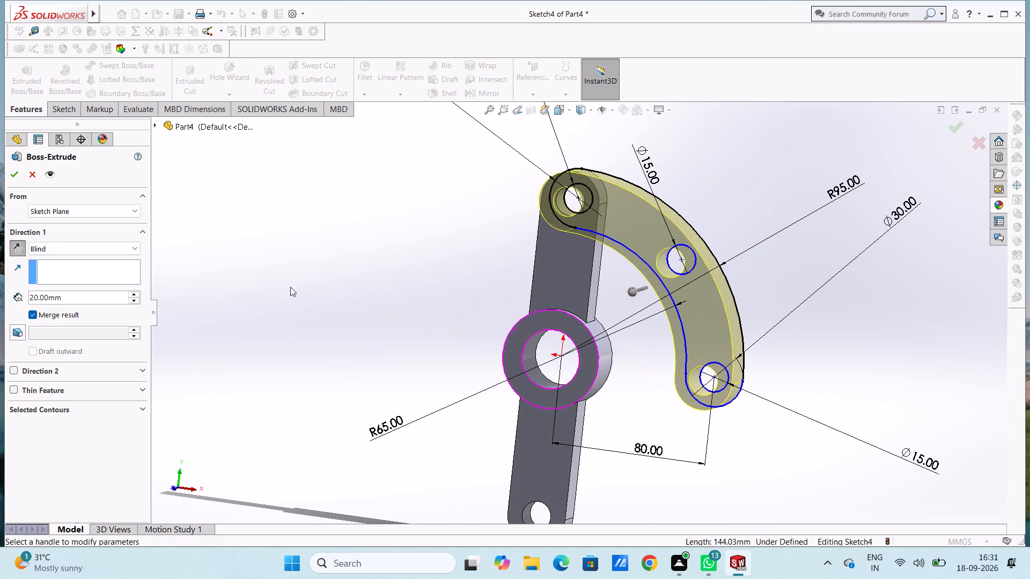
left_click(10, 176)
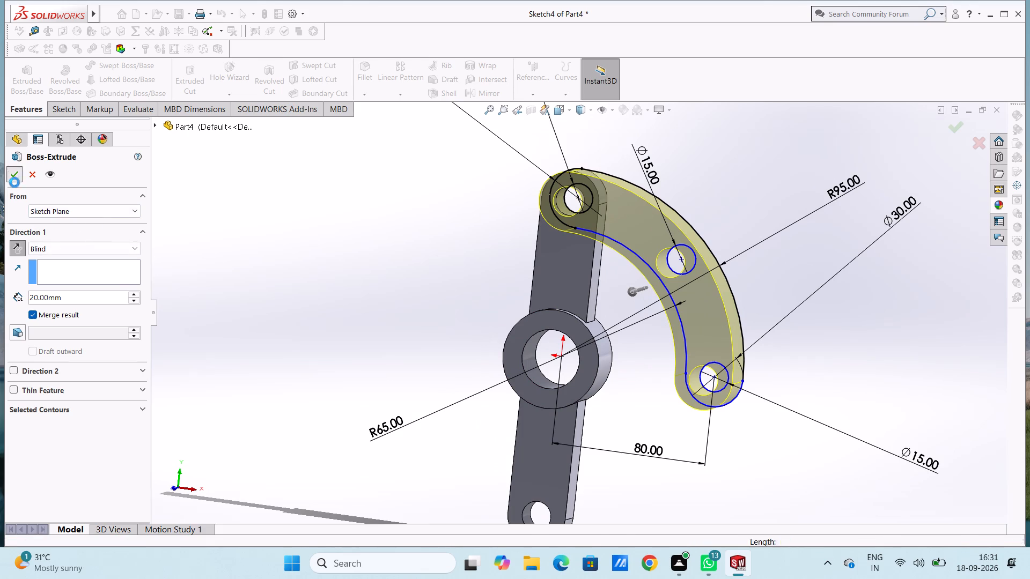
Examine the link body and its new curved side arm from several angles.
left_click(255, 244)
middle_click_drag(279, 246, 337, 324)
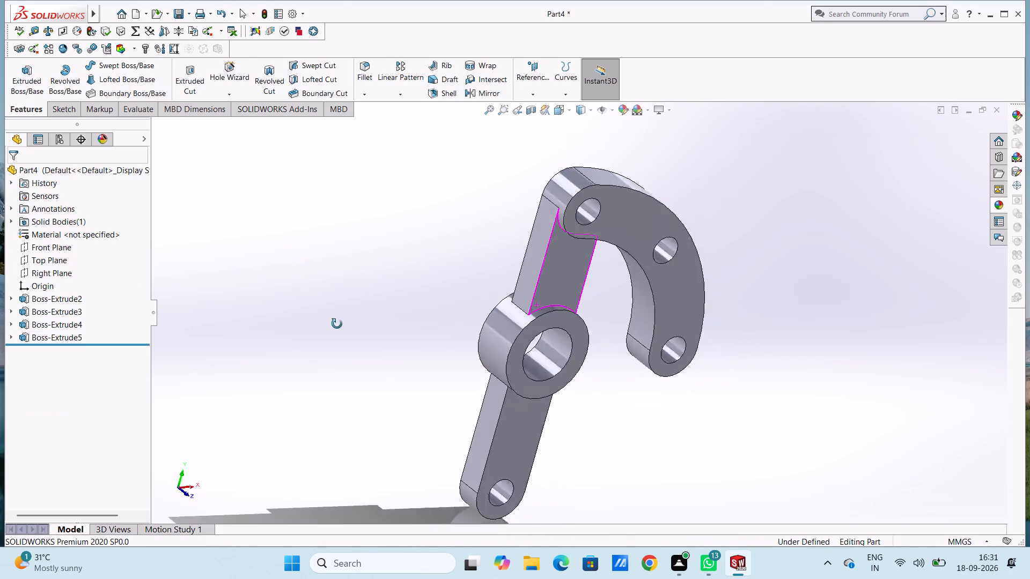
middle_click_drag(337, 324, 301, 276)
scroll(332, 355, "up", 3)
middle_click_drag(357, 365, 317, 326)
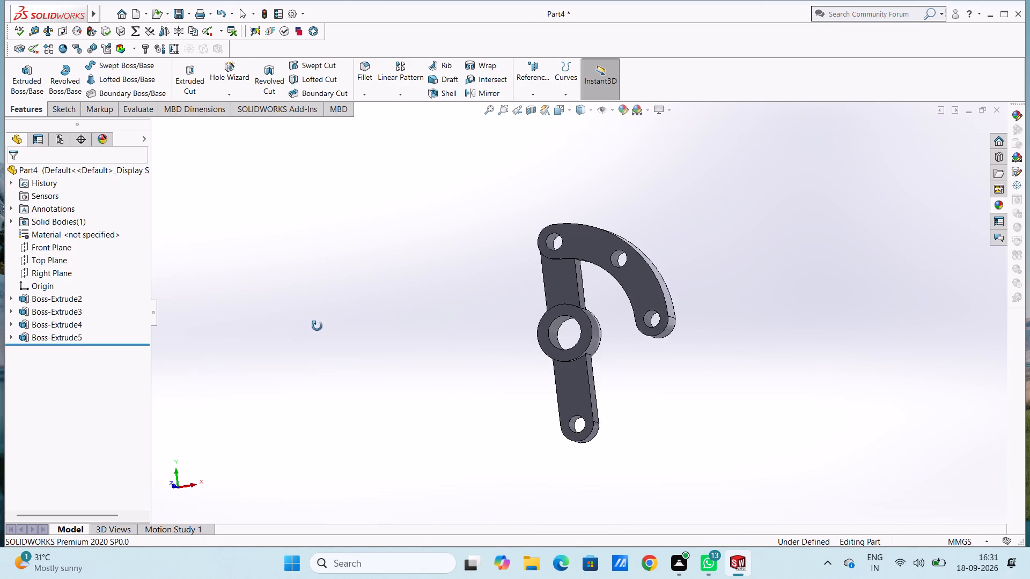
middle_click_drag(317, 326, 350, 335)
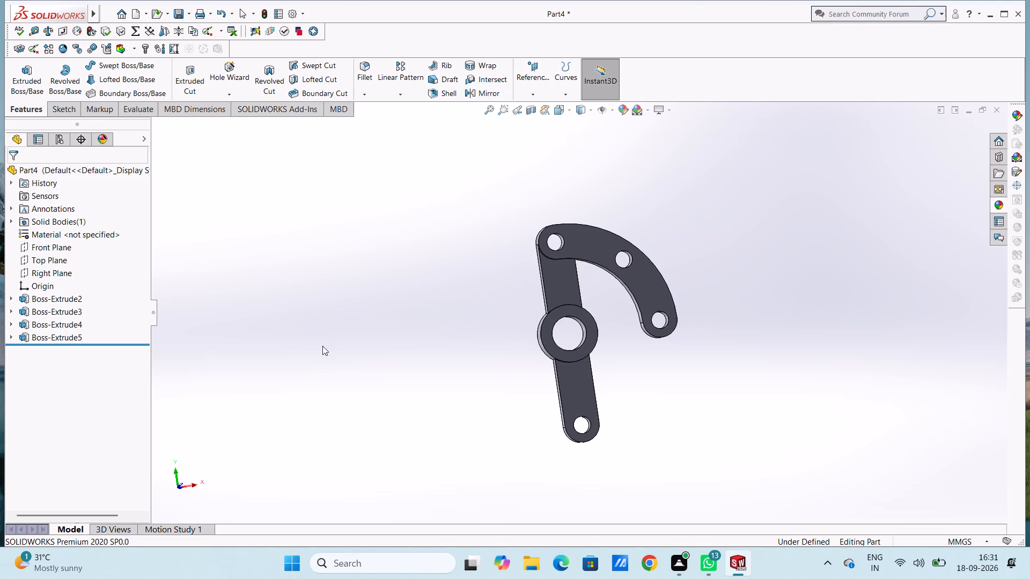
middle_click_drag(396, 353, 386, 352)
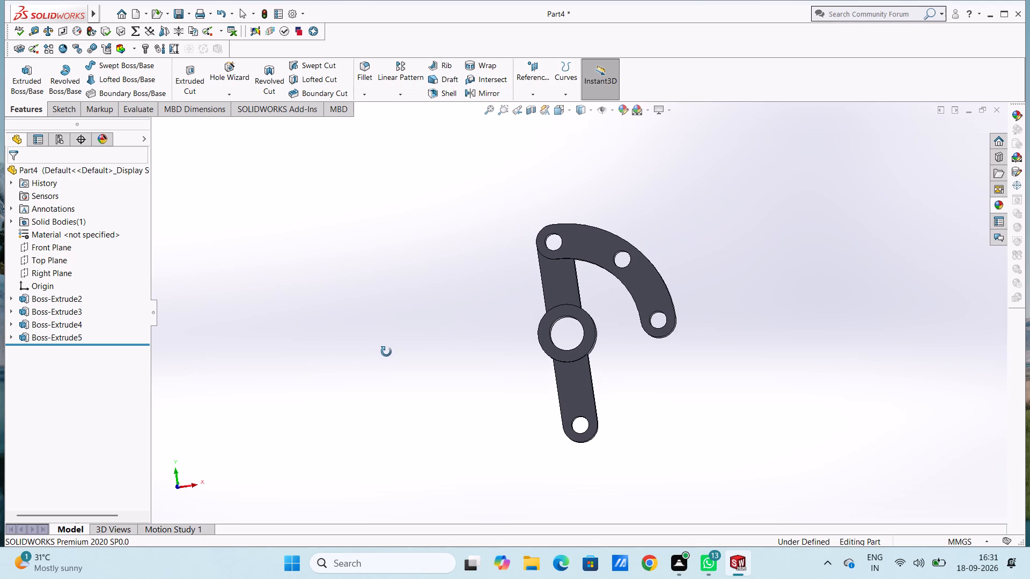
middle_click_drag(386, 352, 386, 352)
middle_click_drag(386, 352, 387, 354)
scroll(386, 354, "up", 1)
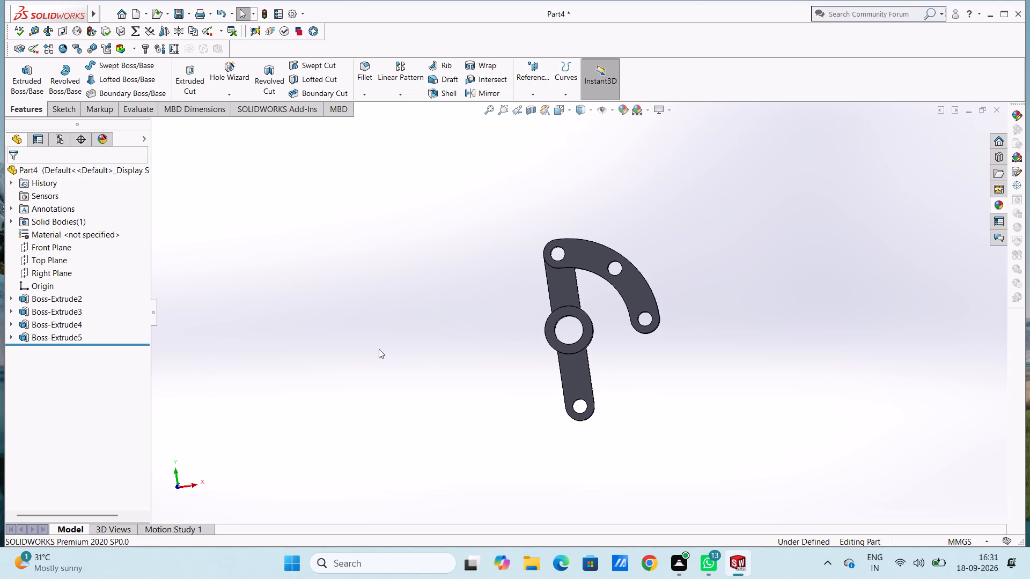
Start a new sketch on the back face of the lower straight arm, viewed from the back.
key("ctrl+1")
key("ctrl+2")
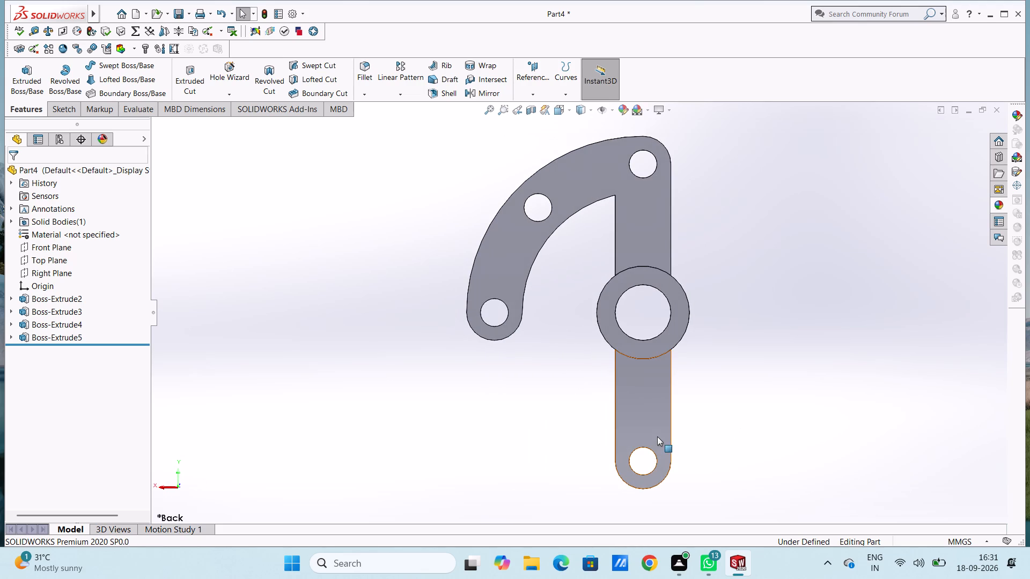
left_click(650, 423)
left_click(698, 396)
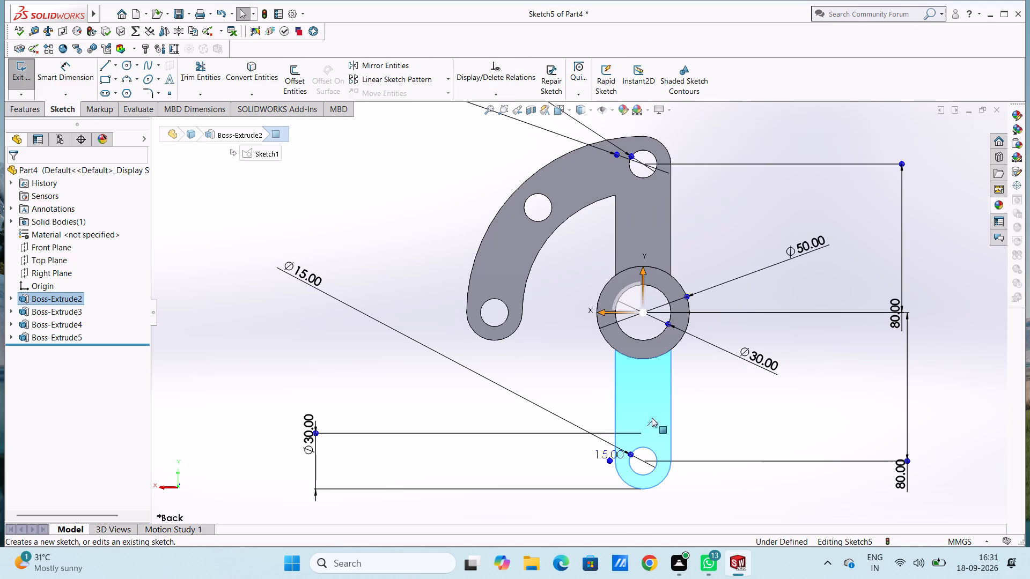
left_click(374, 436)
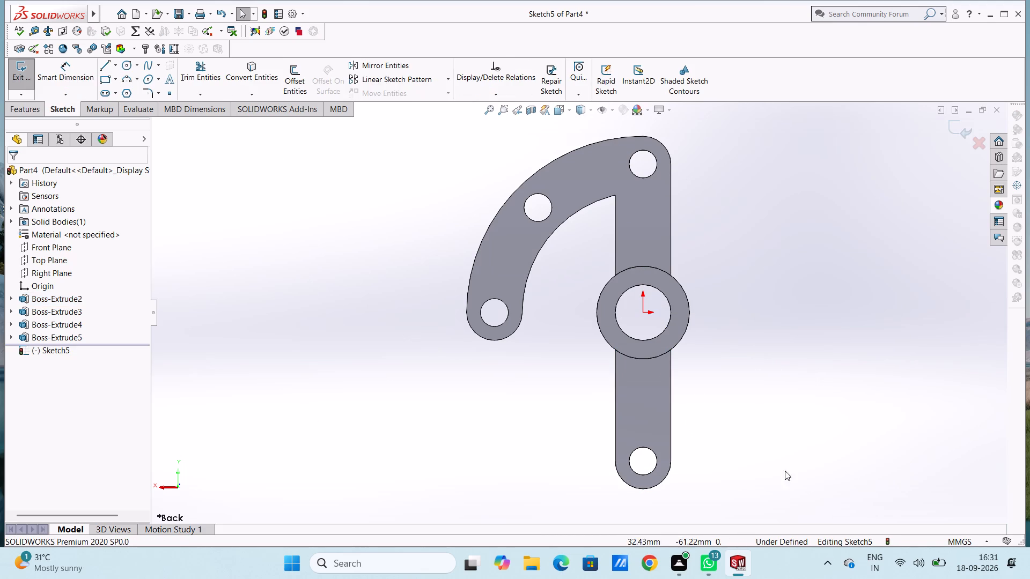
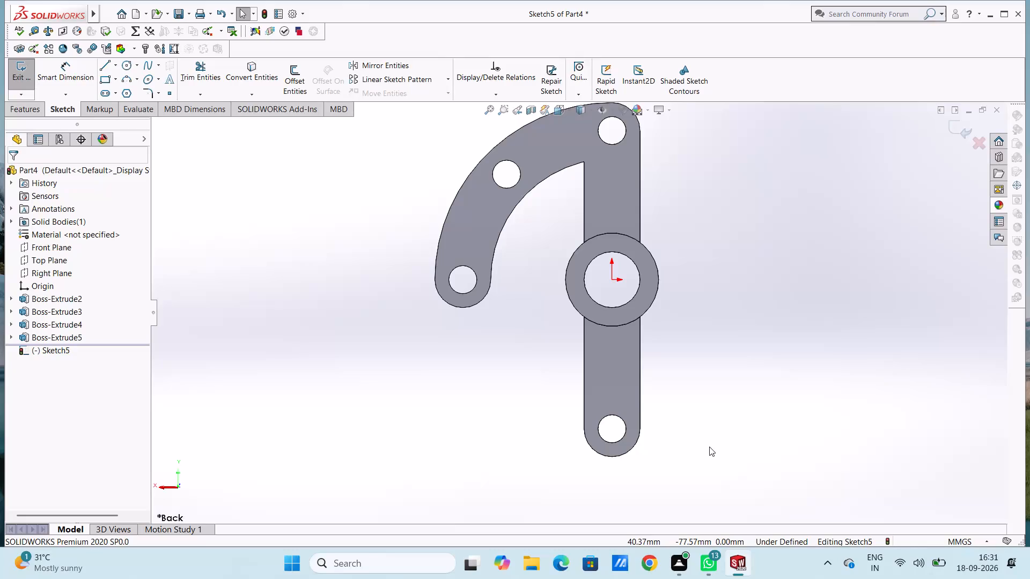
Sketch two concentric circles of 7.5 mm and 15 mm radius centred on the lower arm's end hole.
scroll(709, 447, "up", 2)
scroll(578, 183, "down", 2)
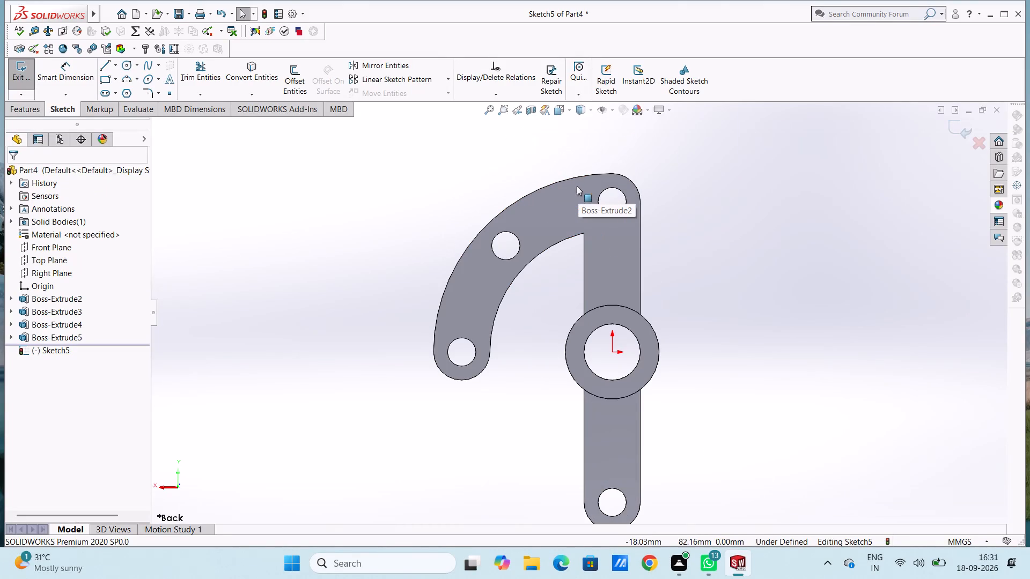
scroll(594, 452, "up", 2)
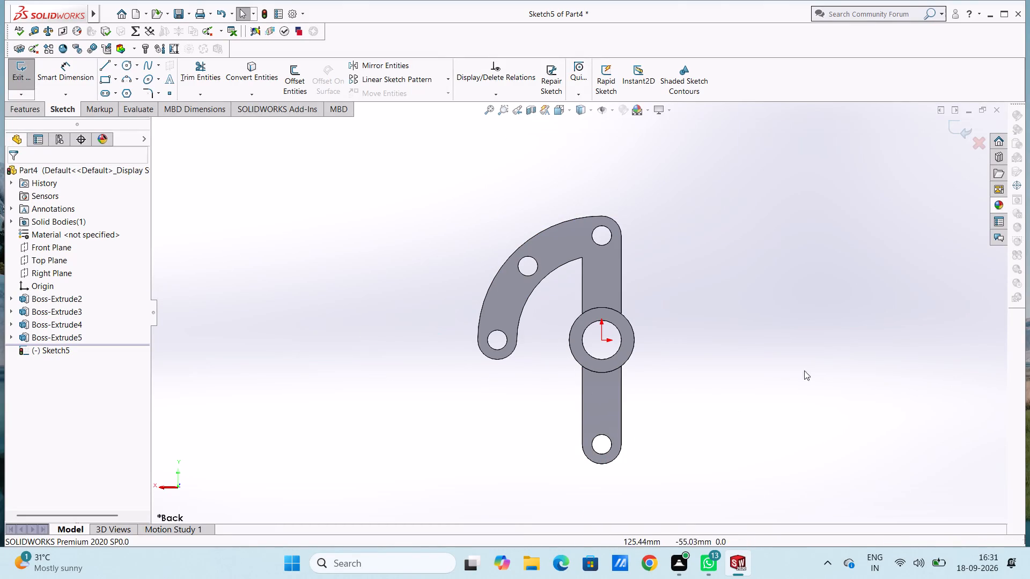
left_click(126, 66)
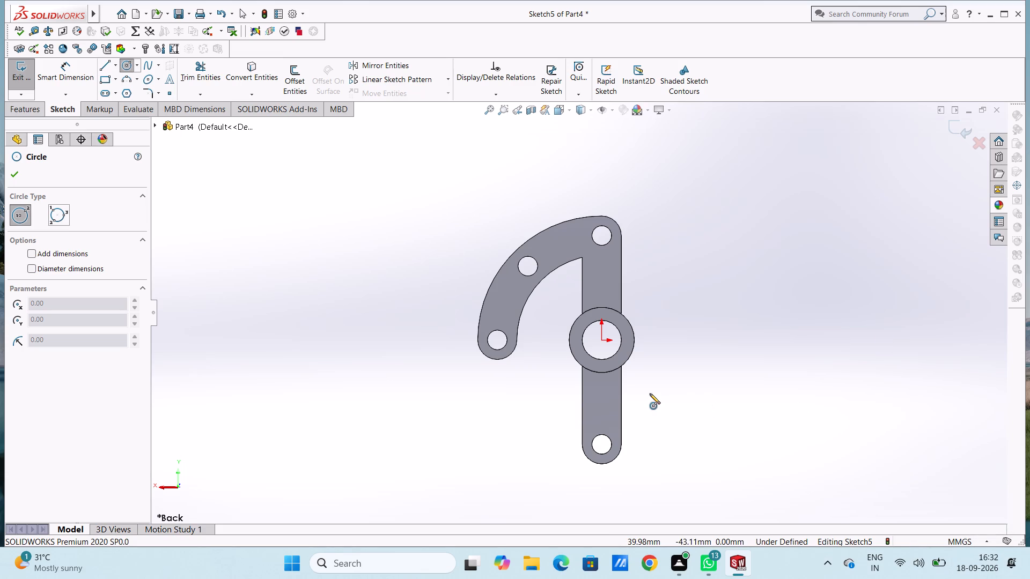
scroll(599, 465, "down", 1)
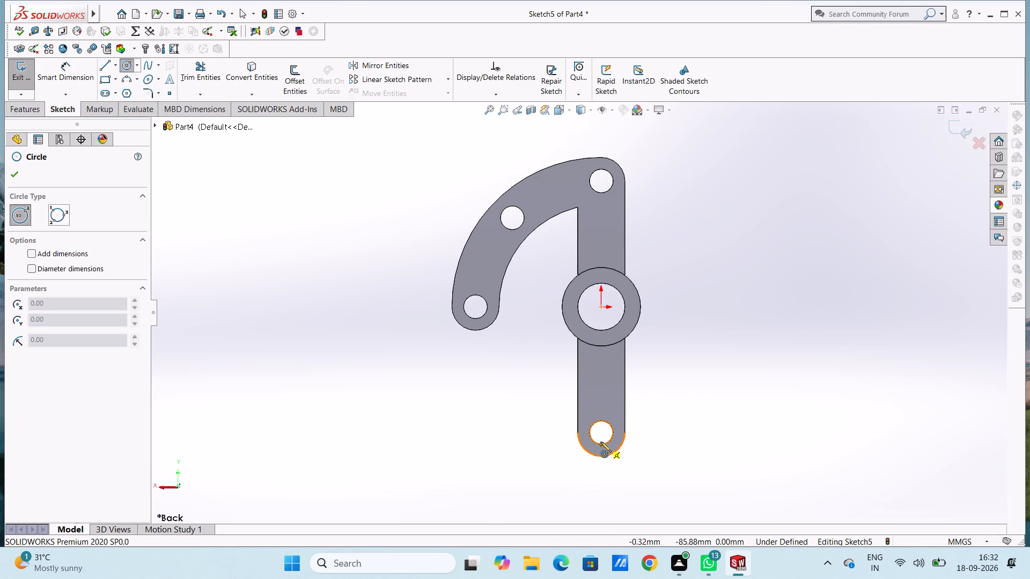
left_click(601, 431)
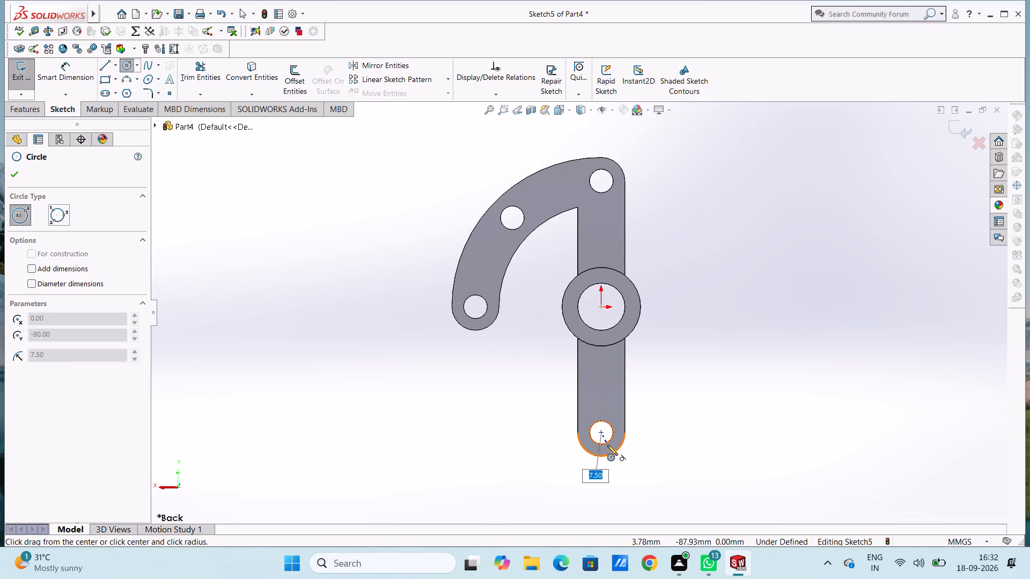
left_click(607, 445)
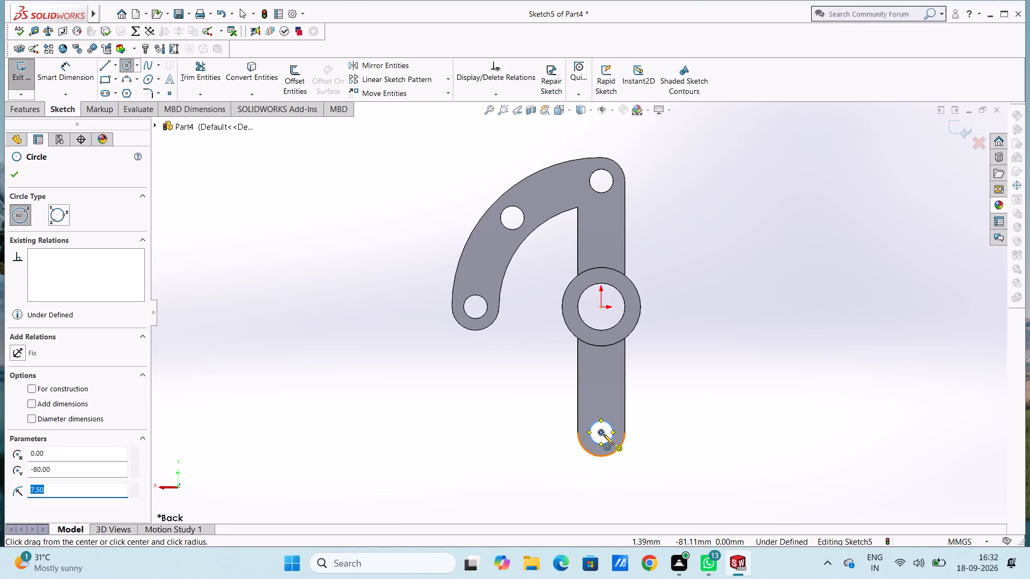
left_click(600, 432)
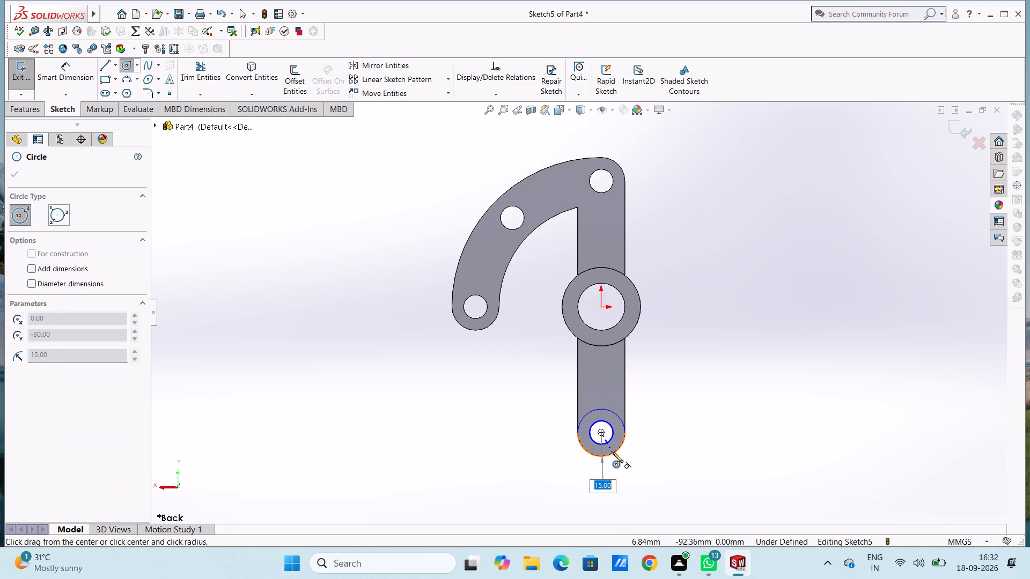
left_click(613, 453)
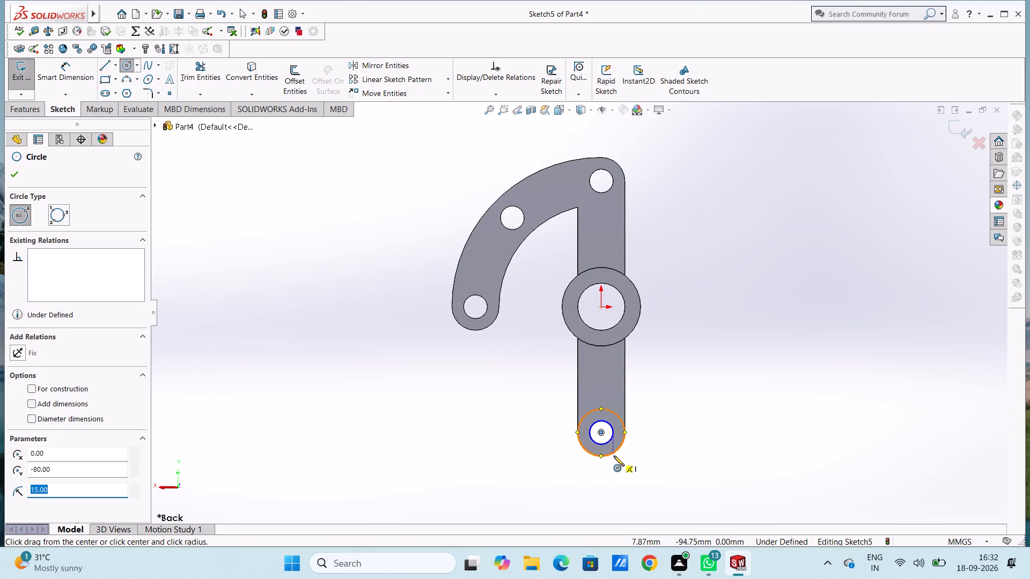
key("Escape")
key("Escape")
Sketch concentric circles of 15 mm and 7.5 mm radius about 124 mm from the origin, level with it and opposite the curved arm.
scroll(676, 440, "down", 3)
scroll(677, 437, "up", 5)
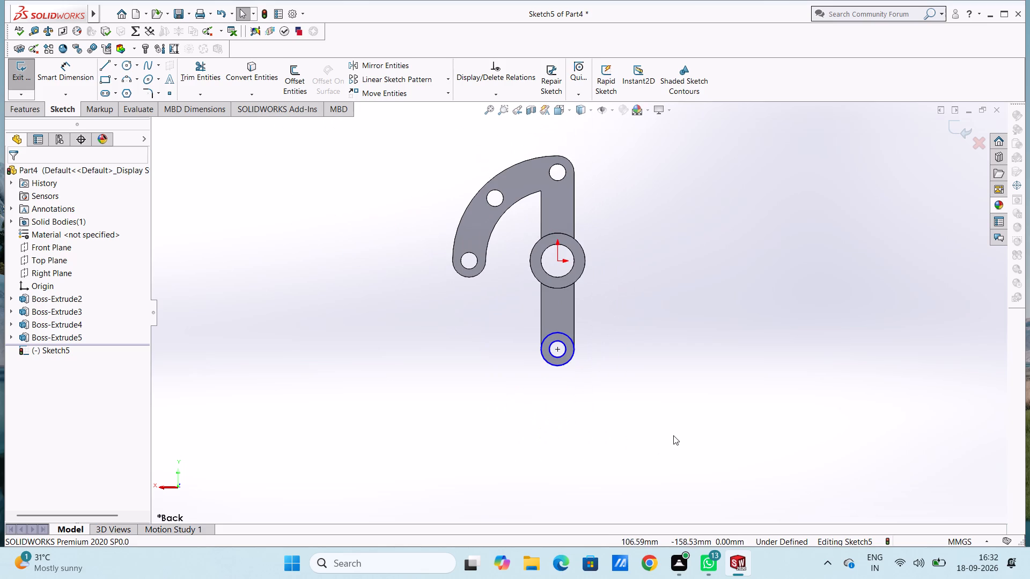
left_click(130, 68)
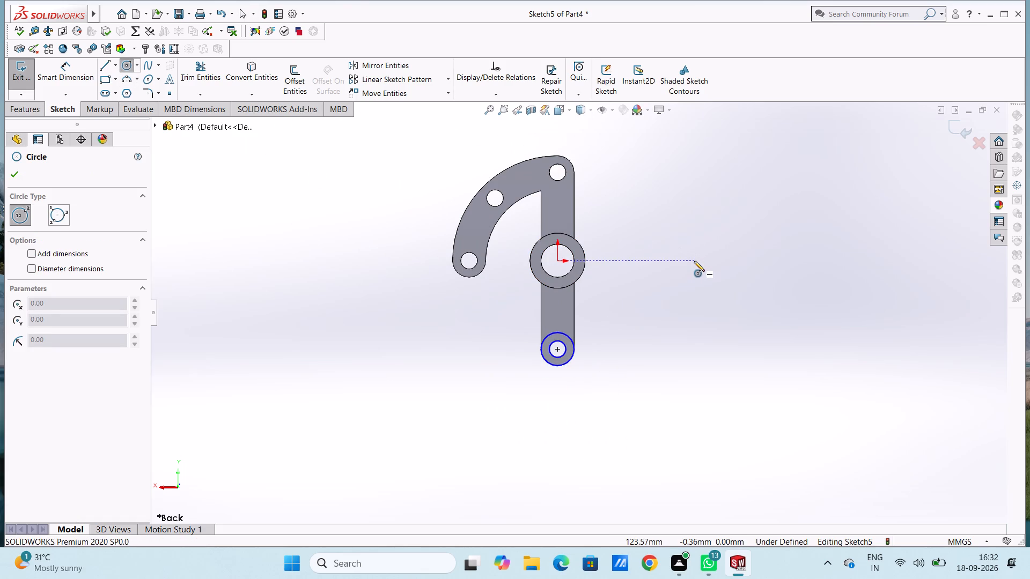
left_click(694, 261)
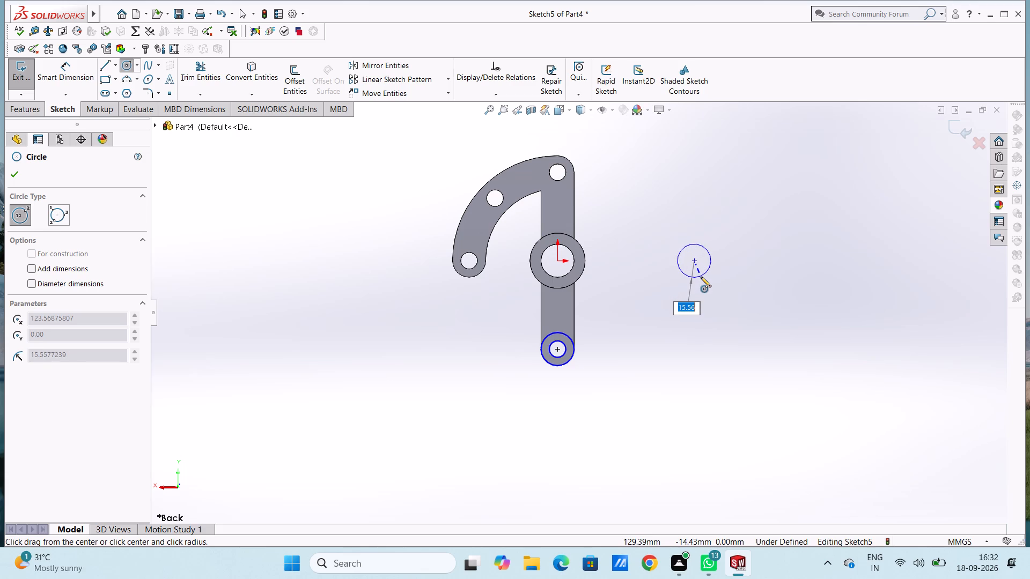
type("15")
key("Return")
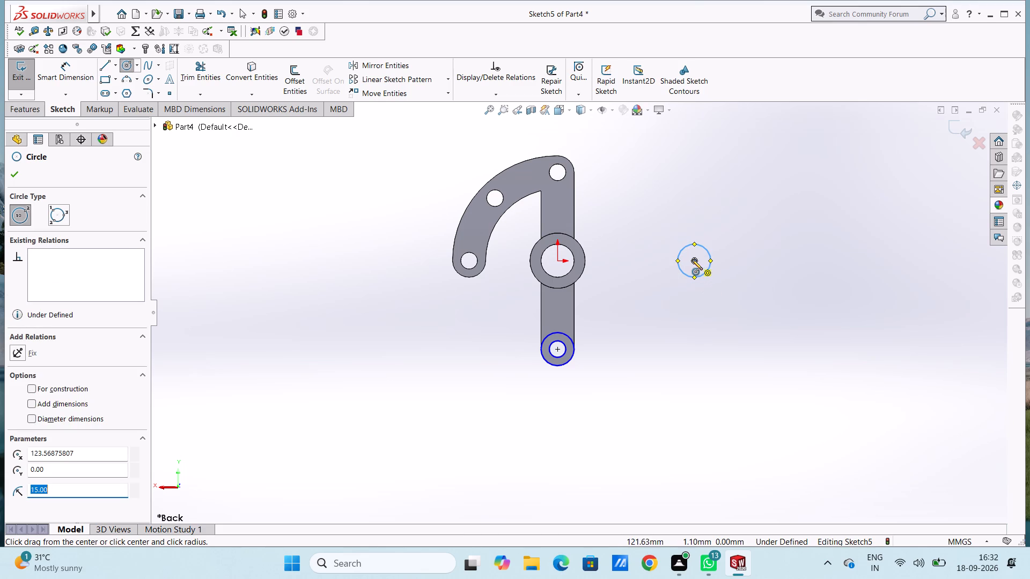
left_click(695, 261)
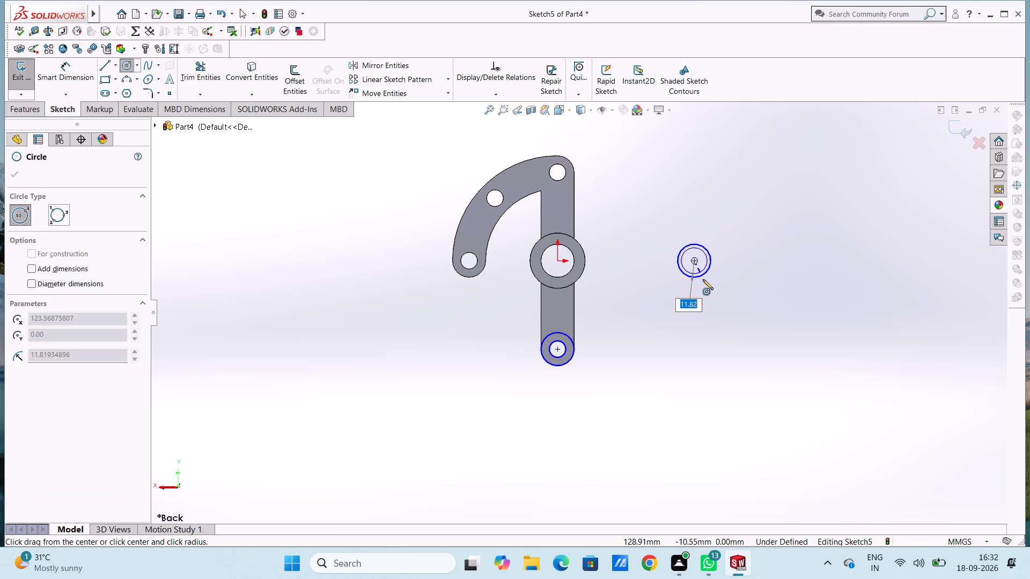
type("7.5")
key("Return")
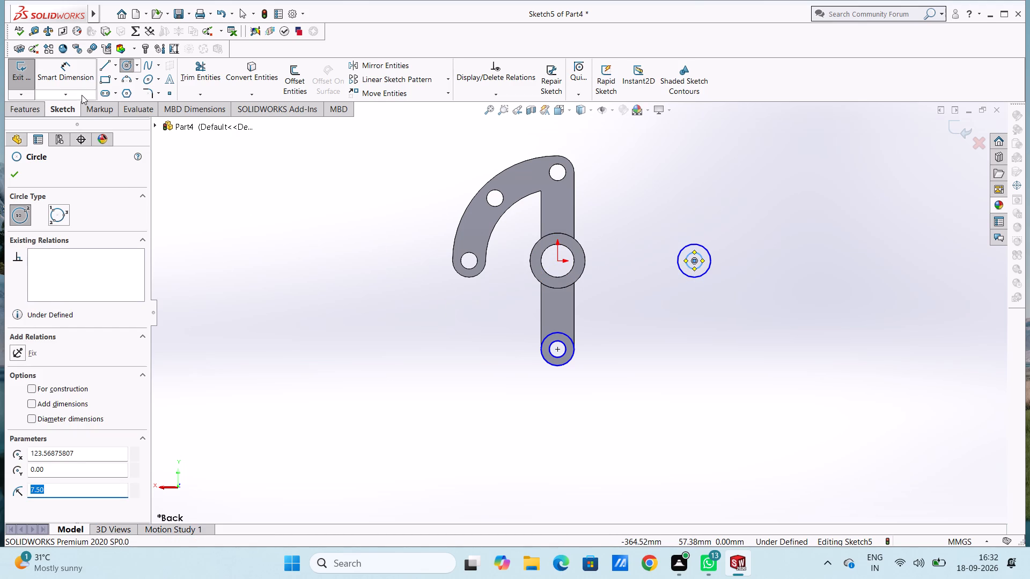
Add diameter dimensions of 30 mm and 15 mm to the outer and inner circles of the detached pair.
left_click(82, 76)
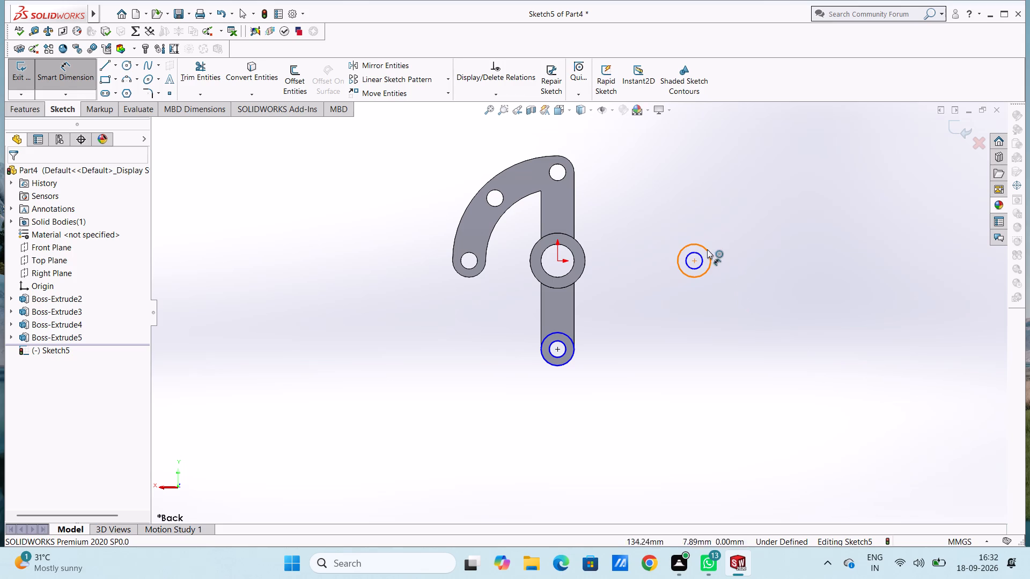
left_click(707, 249)
left_click(816, 205)
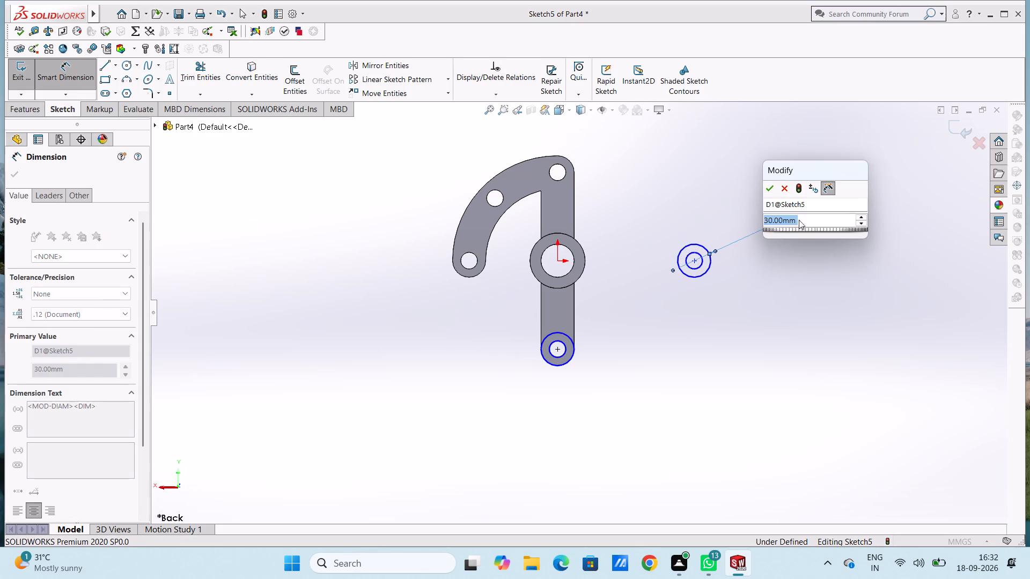
left_click(775, 191)
left_click(668, 207)
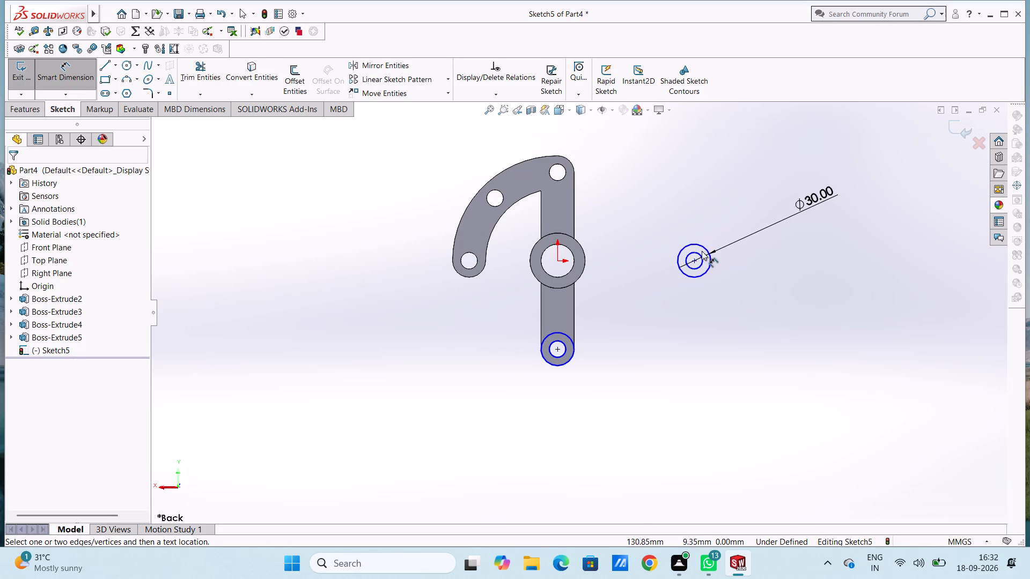
left_click(698, 254)
left_click(714, 154)
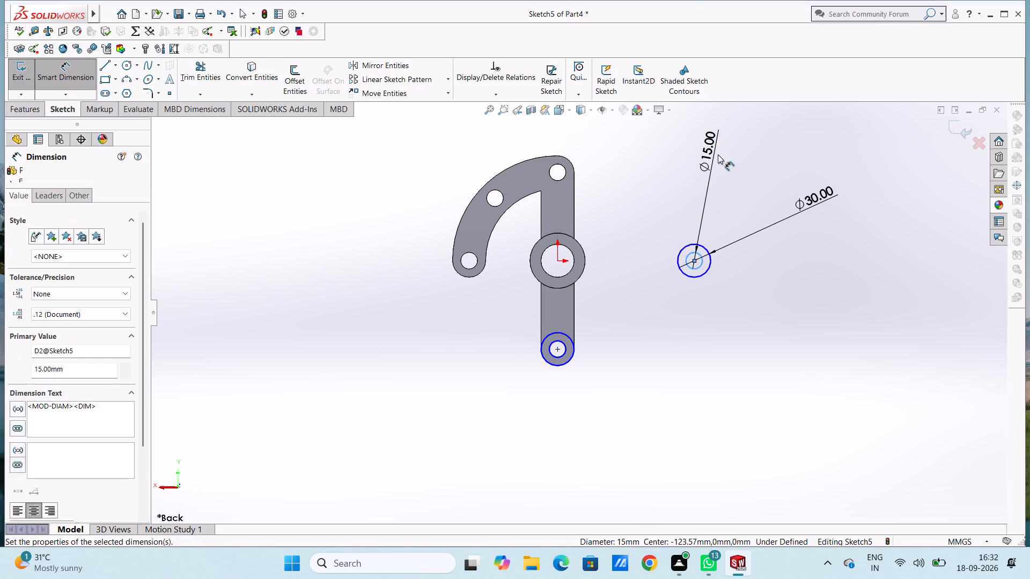
left_click(669, 136)
left_click(639, 216)
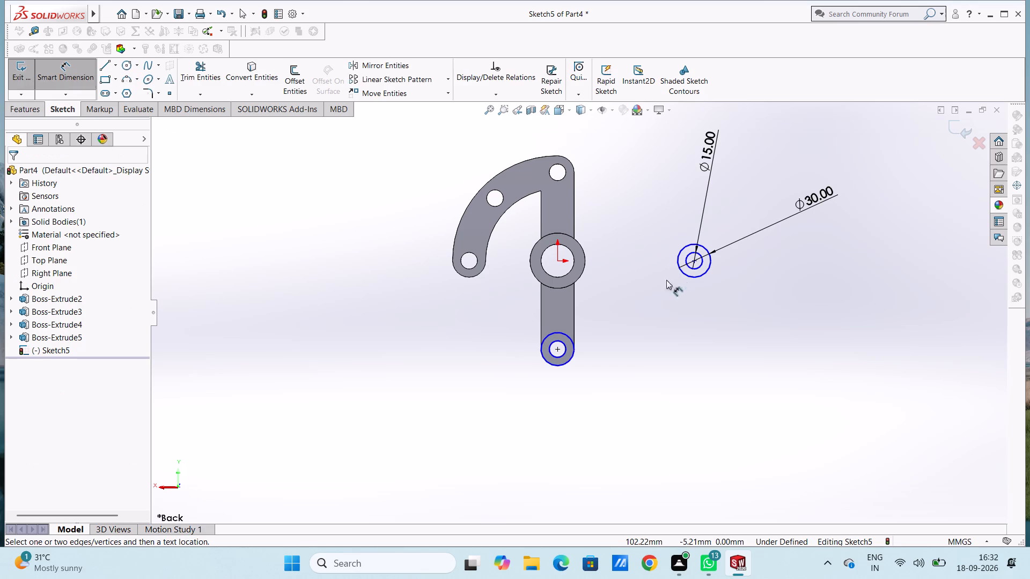
Add diameter dimensions of 30 mm and 15 mm to the two circles at the lower arm's end.
left_click(548, 361)
left_click(328, 433)
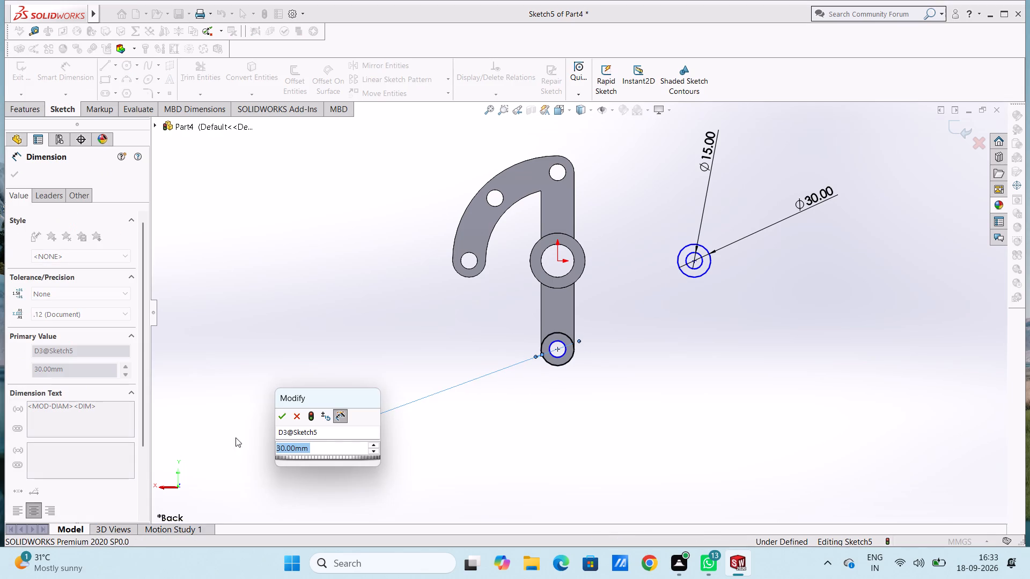
left_click(286, 413)
left_click(296, 350)
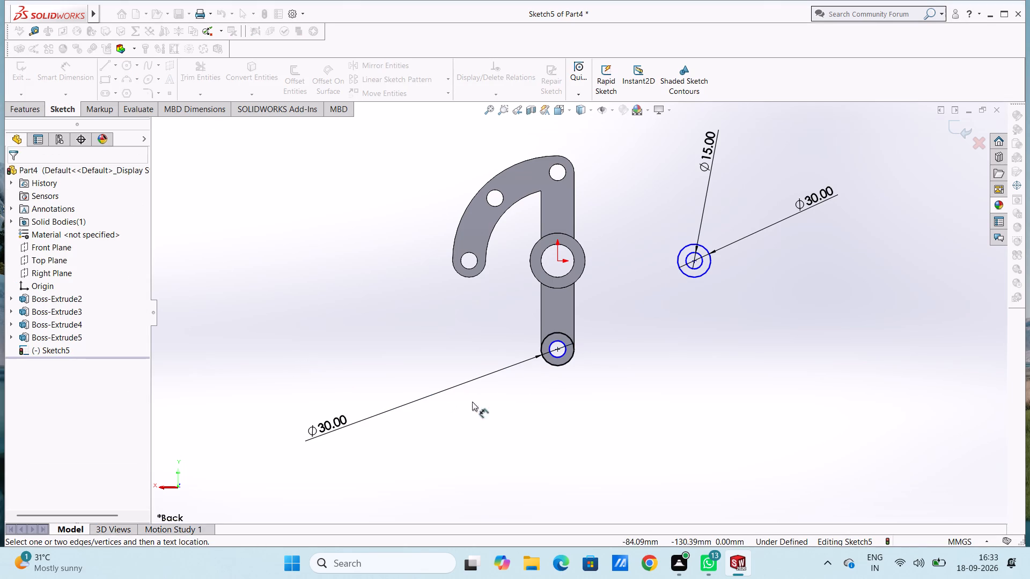
left_click(551, 346)
left_click(333, 291)
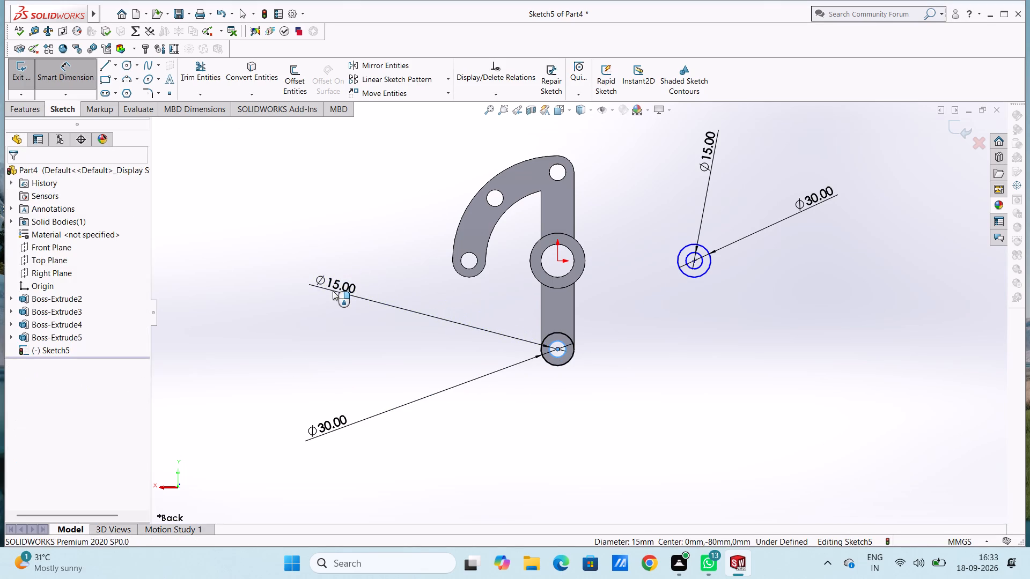
left_click(285, 272)
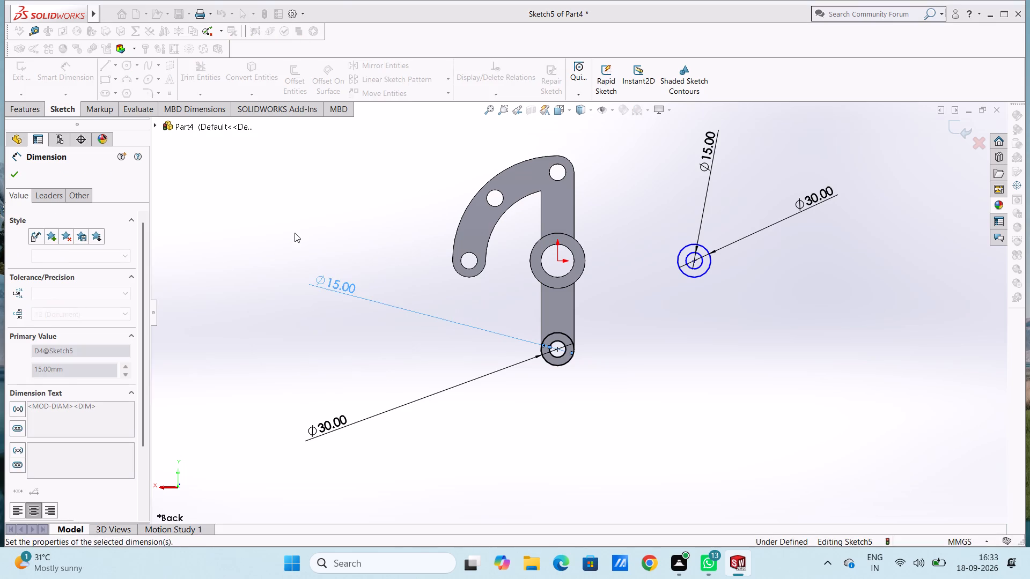
left_click(298, 233)
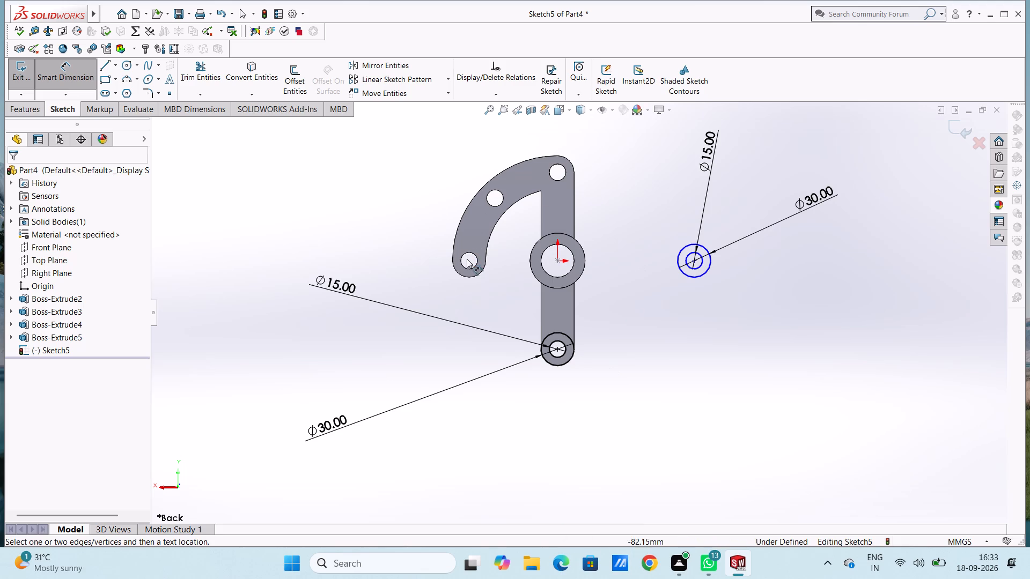
Dimension the horizontal distance from the origin to the detached circles' centre as 80 mm.
left_click(558, 259)
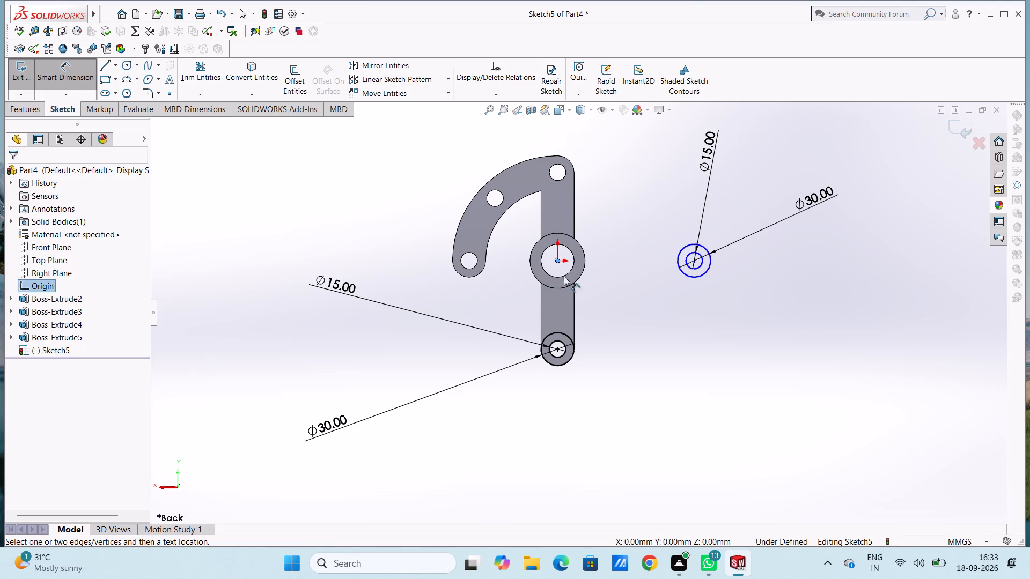
left_click(694, 259)
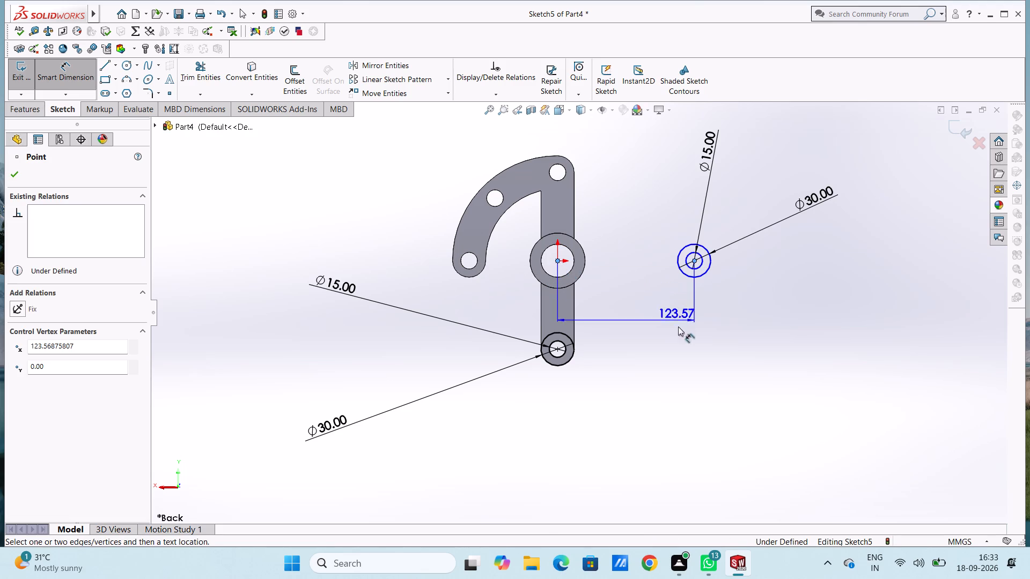
left_click(693, 420)
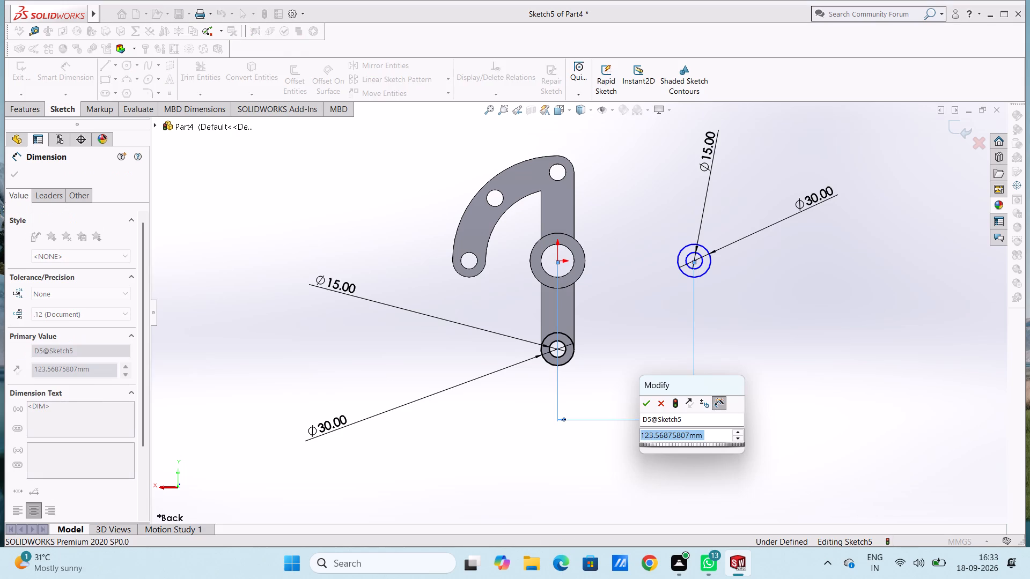
type("80")
key("Return")
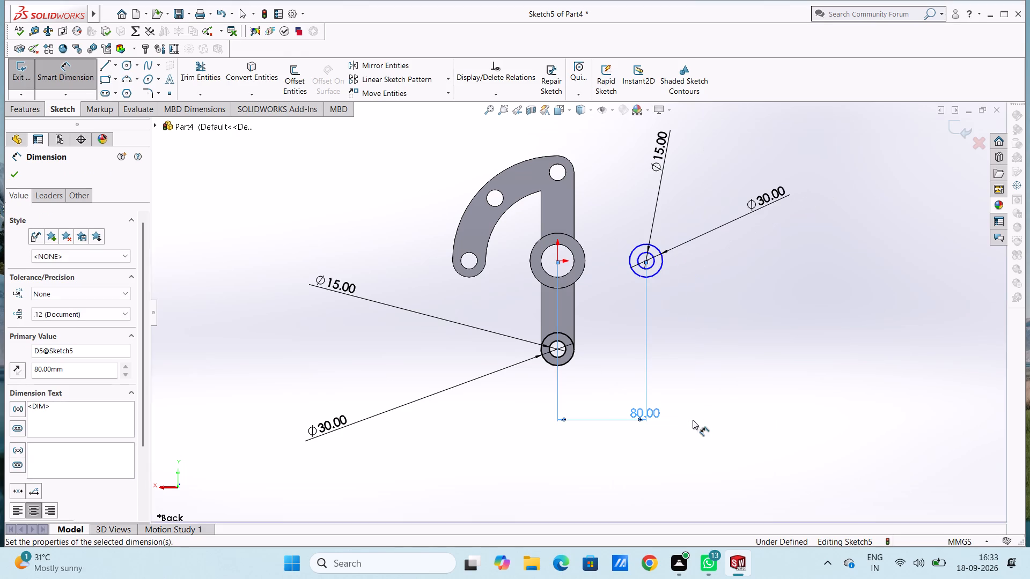
left_click(631, 339)
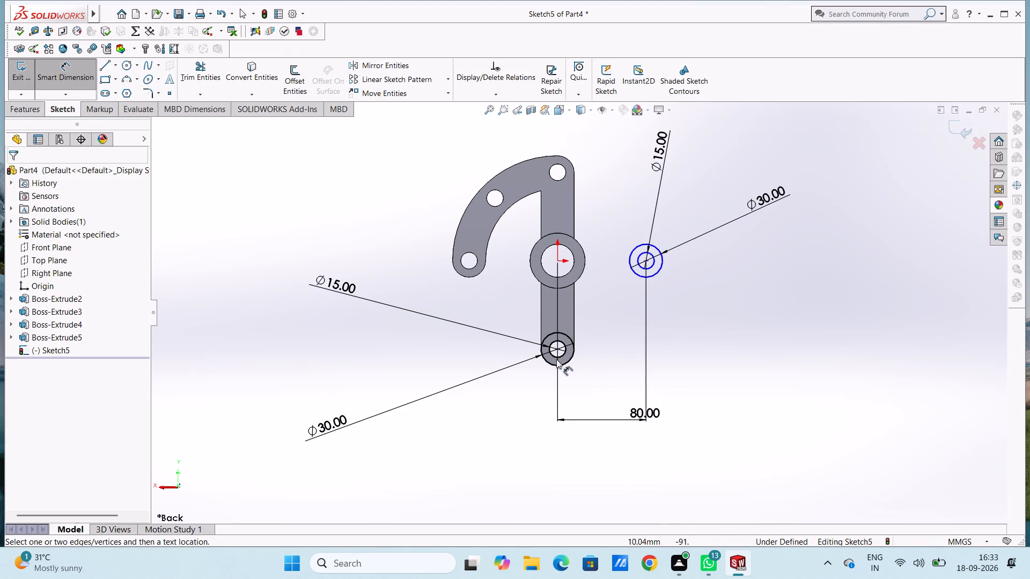
Dimension the vertical distance between the lower arm circles' centre and the detached circles' centre as 80 mm.
left_click(557, 350)
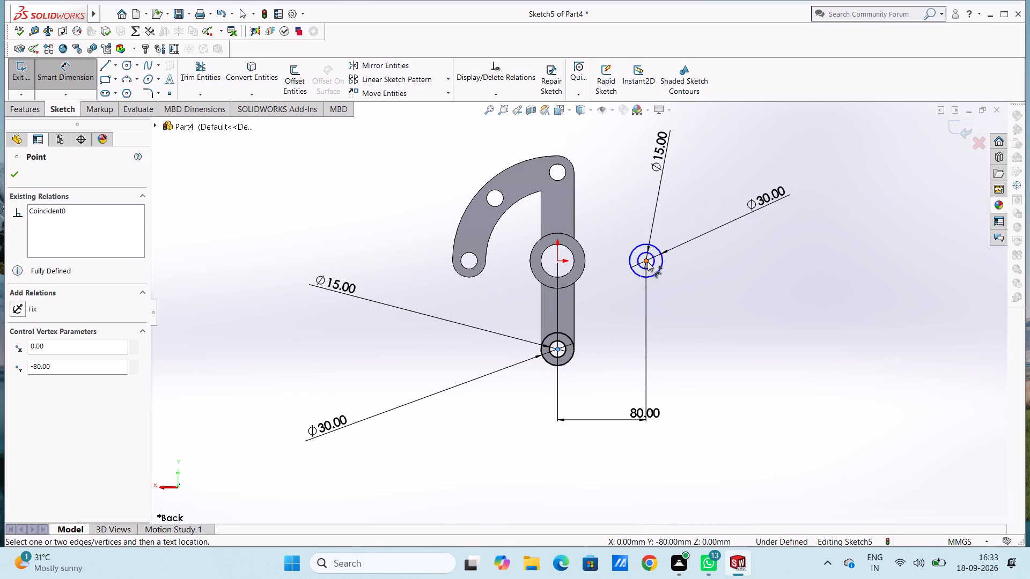
left_click(648, 261)
left_click(921, 266)
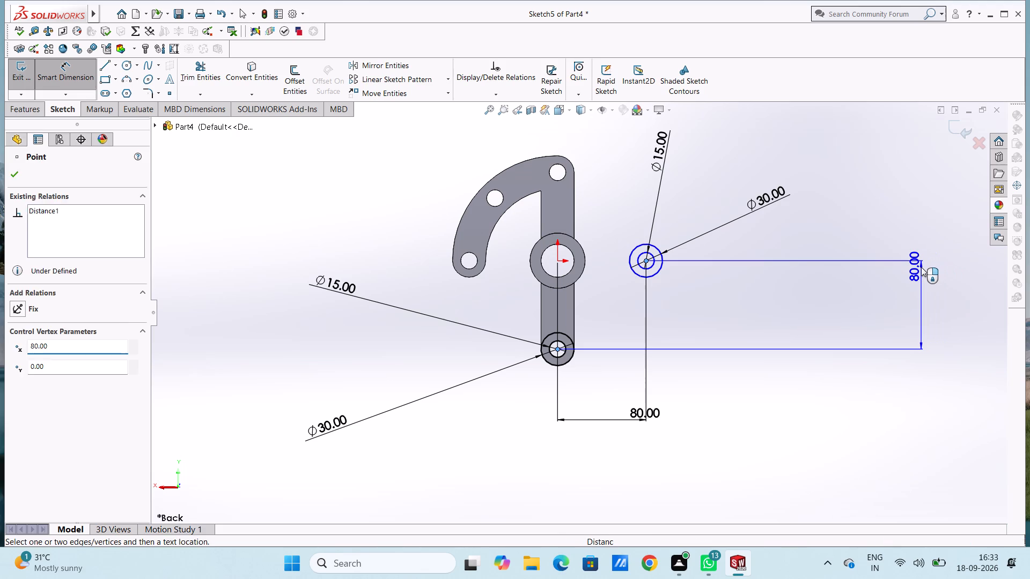
left_click(873, 255)
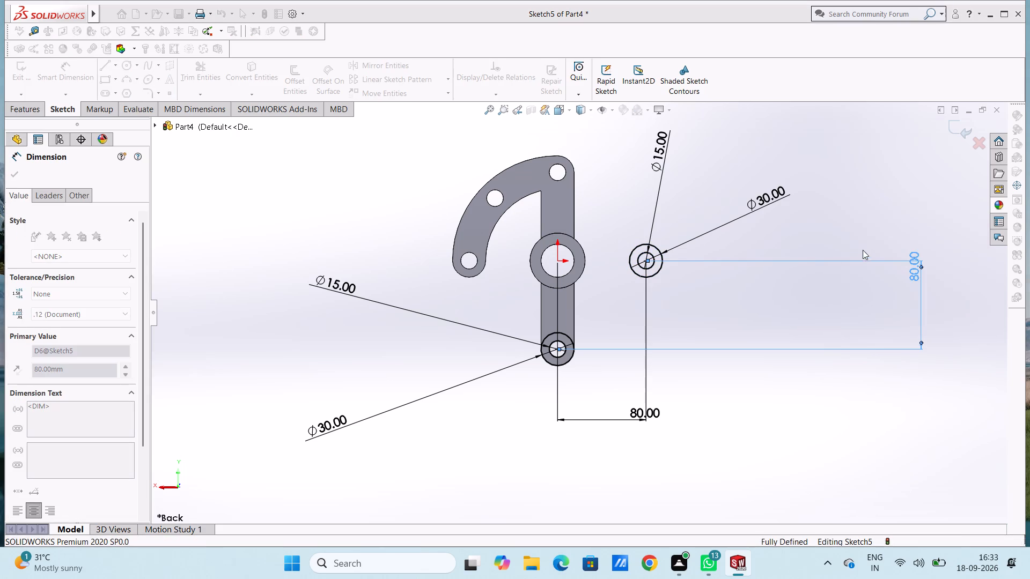
left_click(849, 242)
Draw outer and inner arcs of 95 mm and 65 mm radius about the origin, joining the lower arm's outer circle to the detached outer circle.
scroll(651, 301, "down", 1)
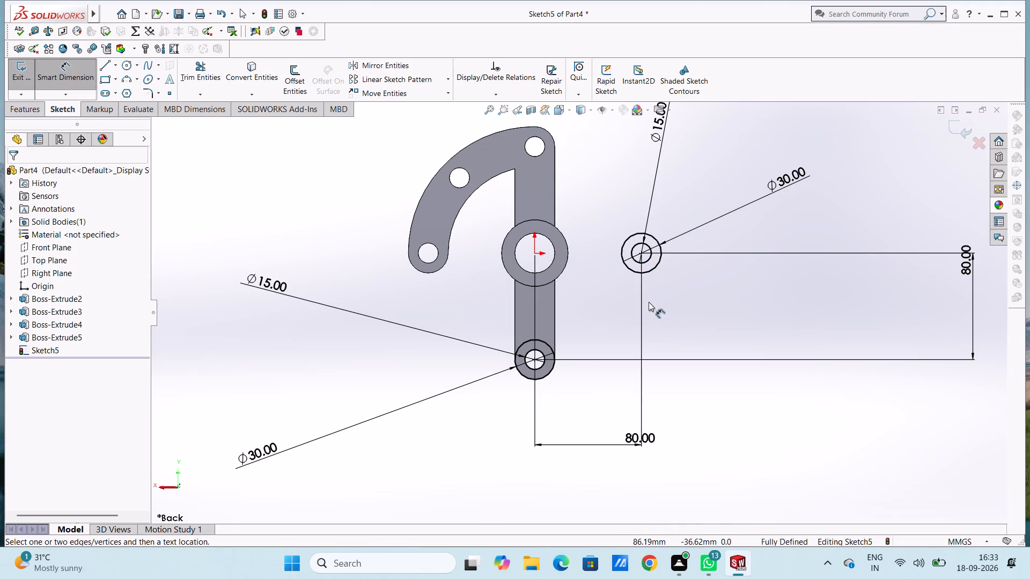
left_click(126, 78)
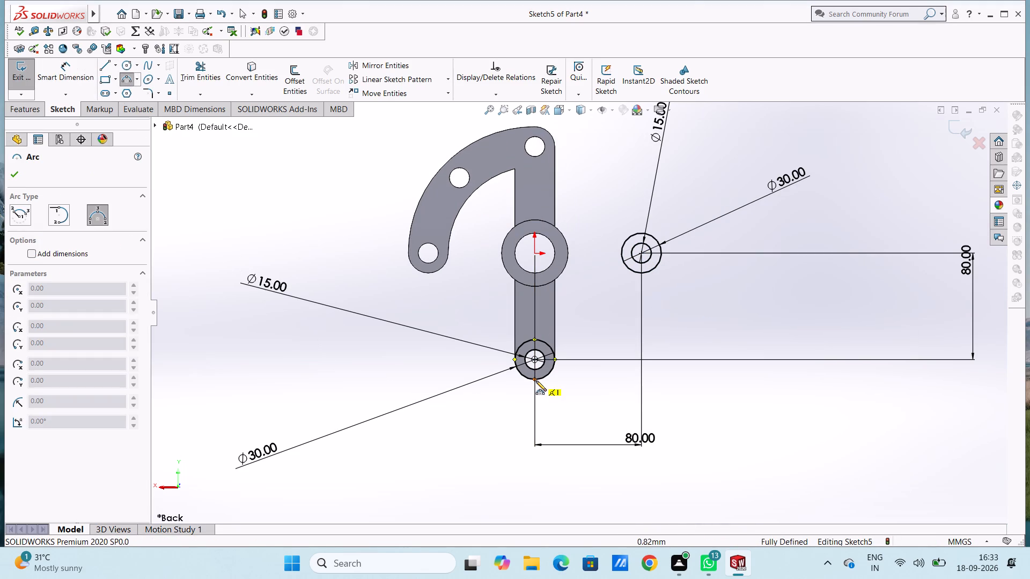
left_click(535, 380)
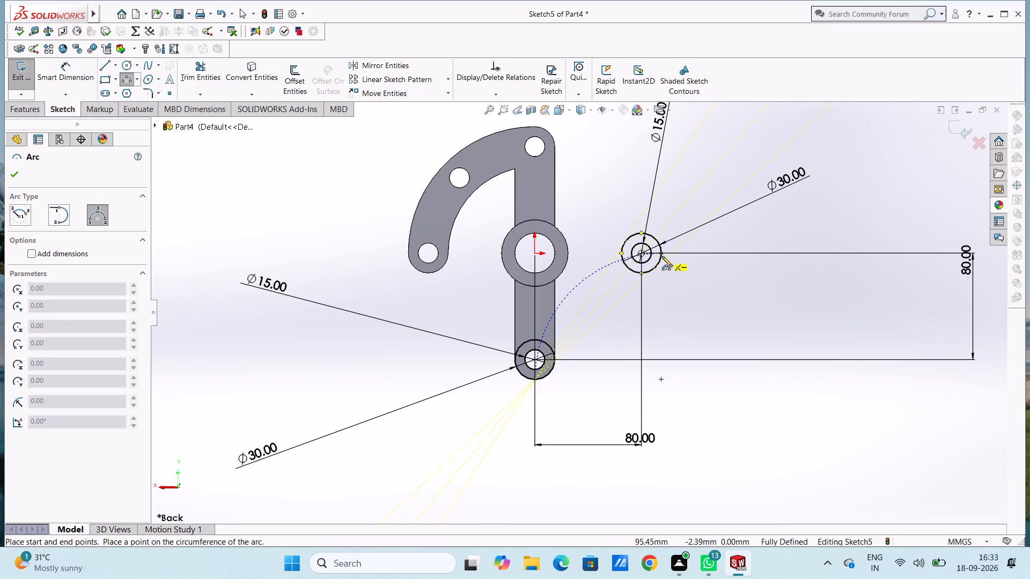
left_click(662, 255)
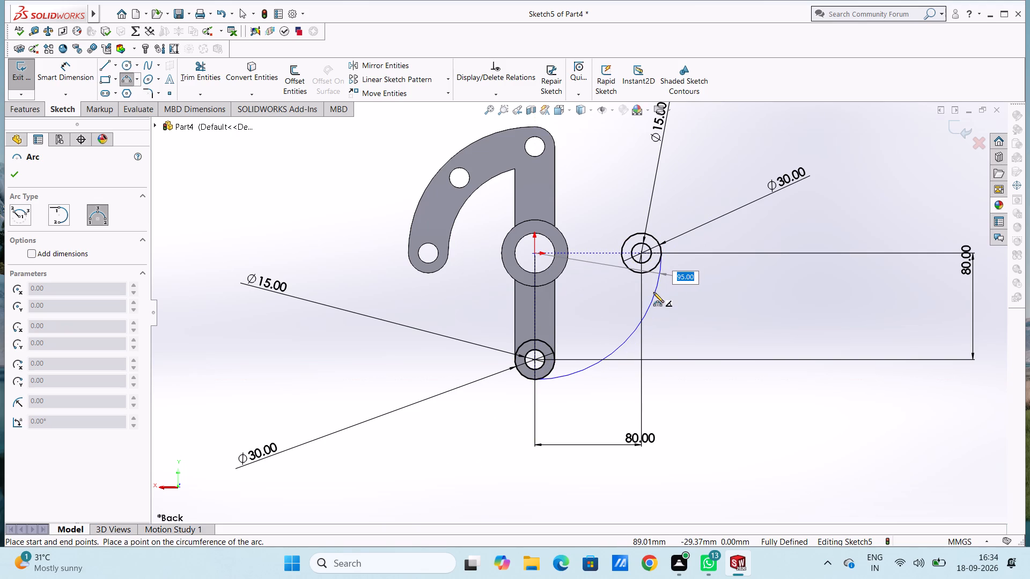
left_click(653, 292)
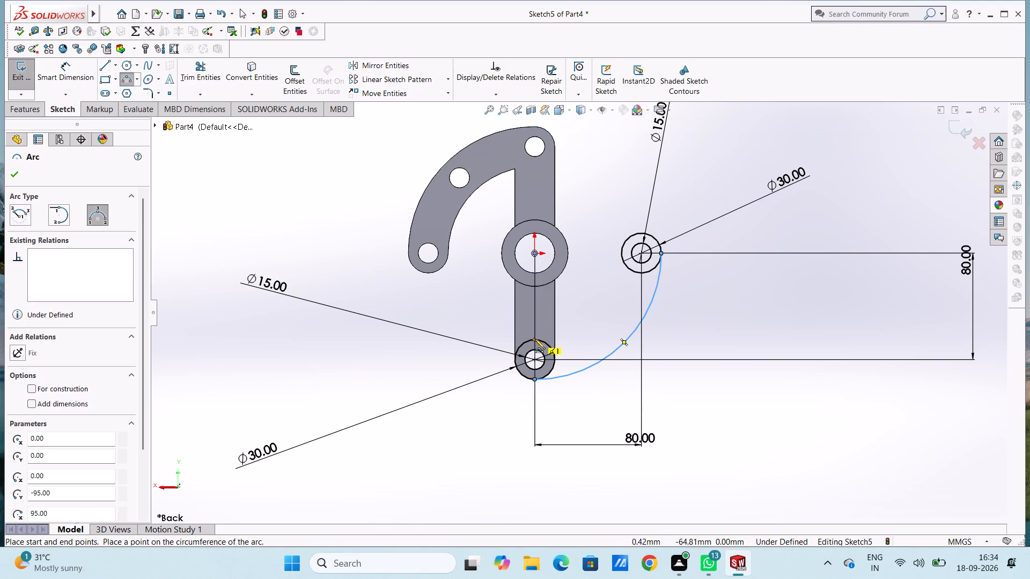
left_click(534, 338)
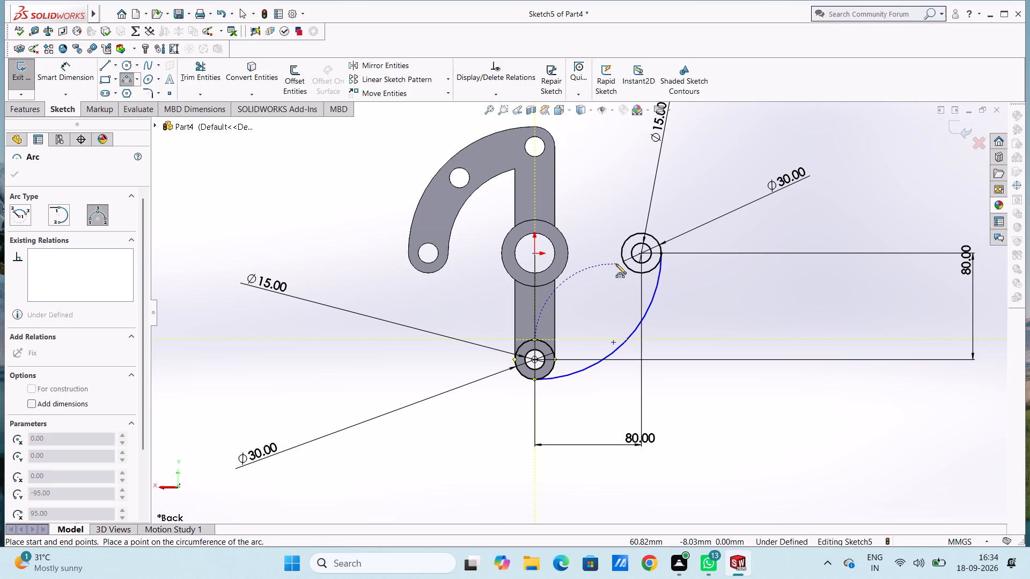
left_click(622, 254)
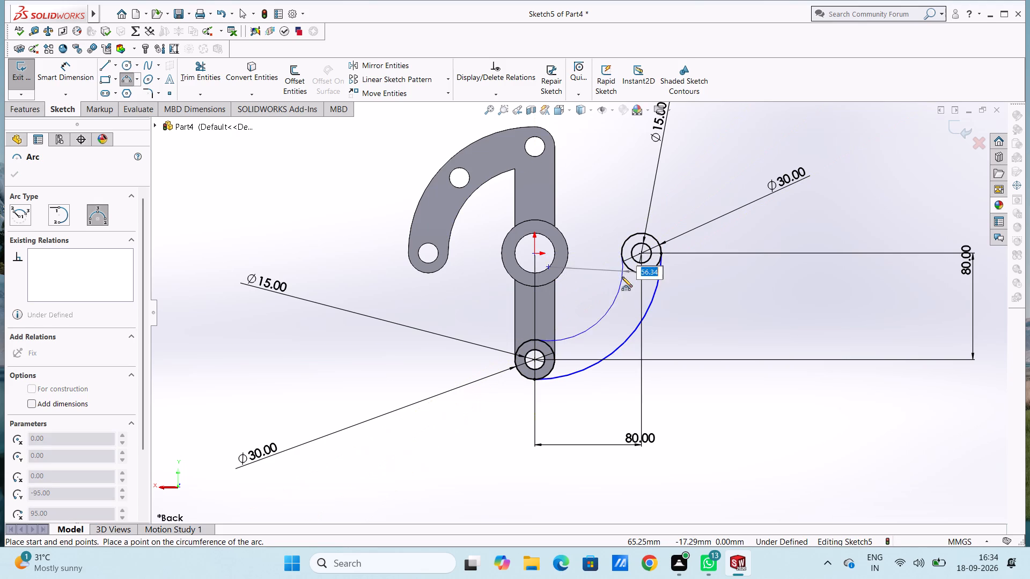
left_click(617, 284)
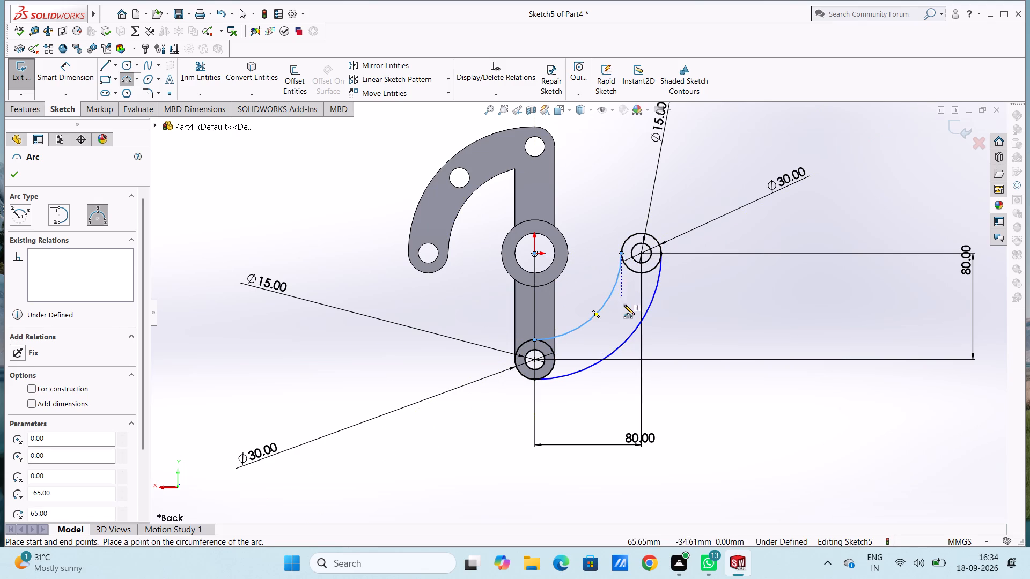
Draw an 80 mm radius middle arc from the lower arm circles' centre to the detached circles' centre, centred on the origin.
scroll(623, 311, "down", 3)
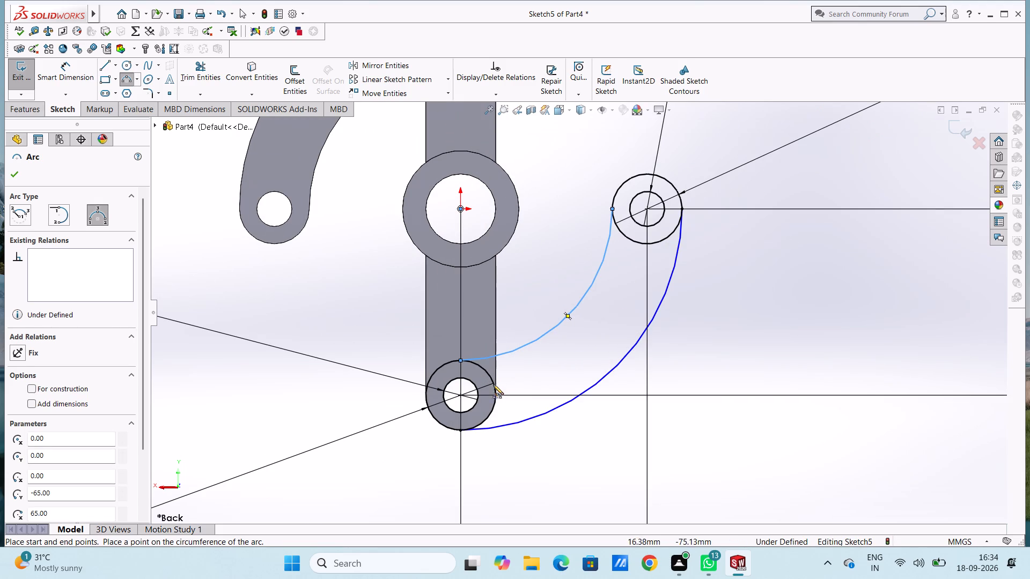
left_click(462, 397)
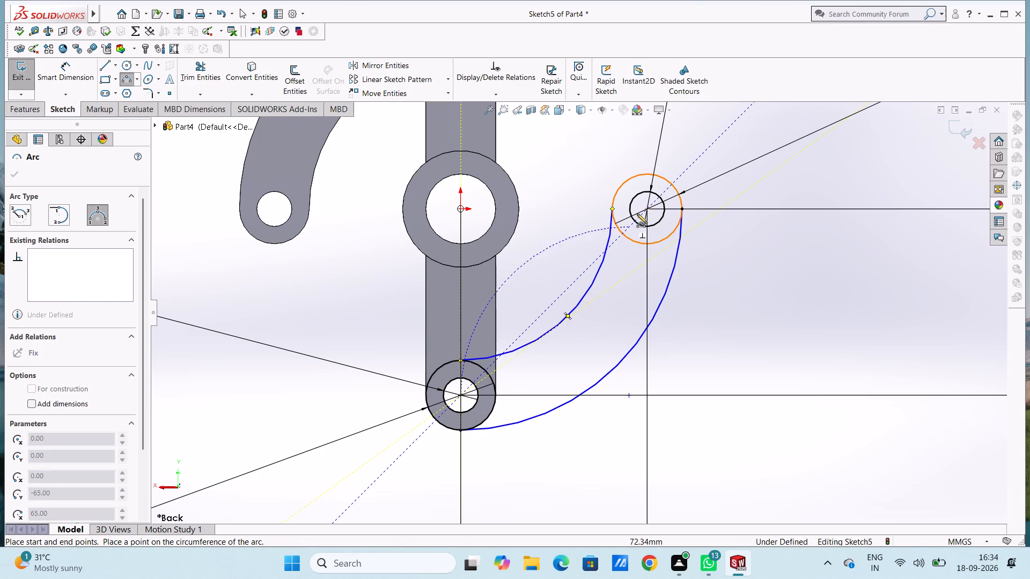
left_click(646, 210)
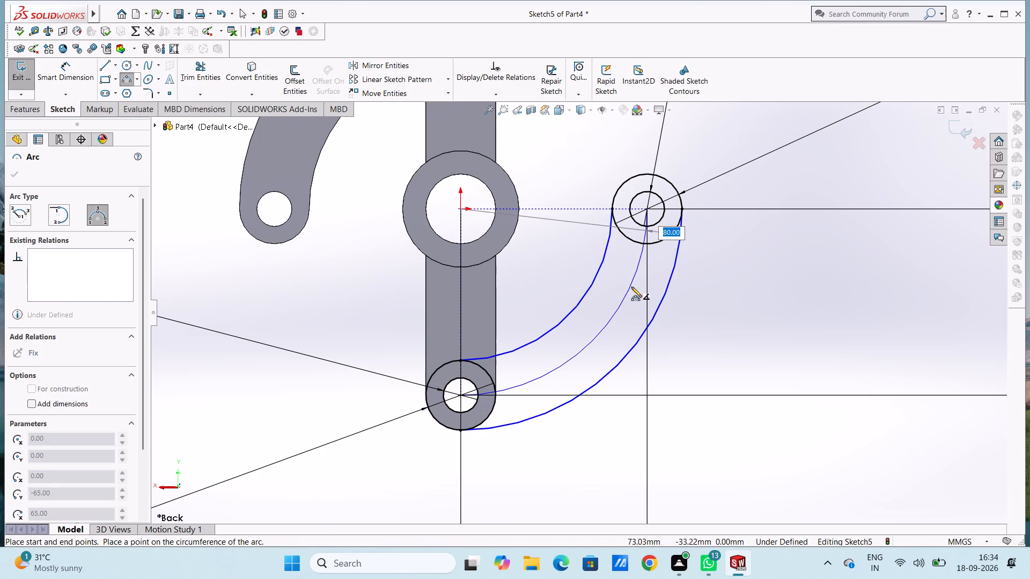
left_click(631, 287)
scroll(632, 299, "up", 4)
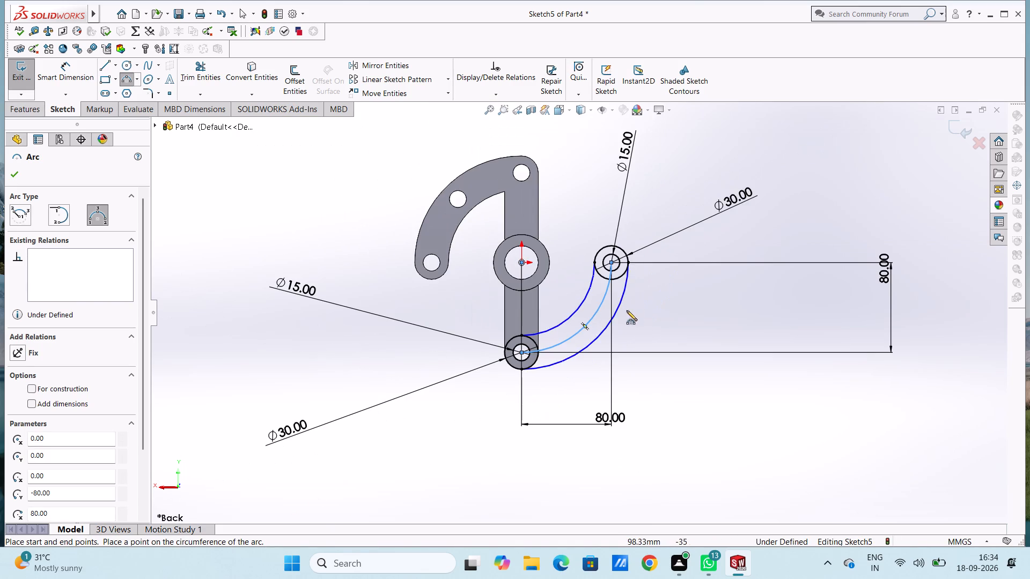
Add radius dimensions of 95 mm to the outer arc and 65 mm to the inner arc.
left_click(82, 83)
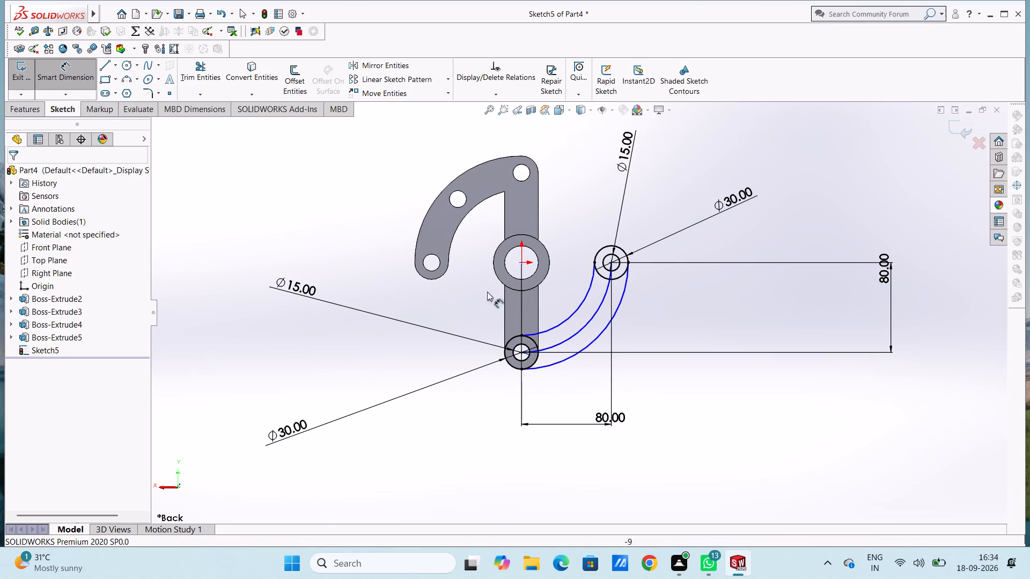
left_click(597, 337)
left_click(821, 454)
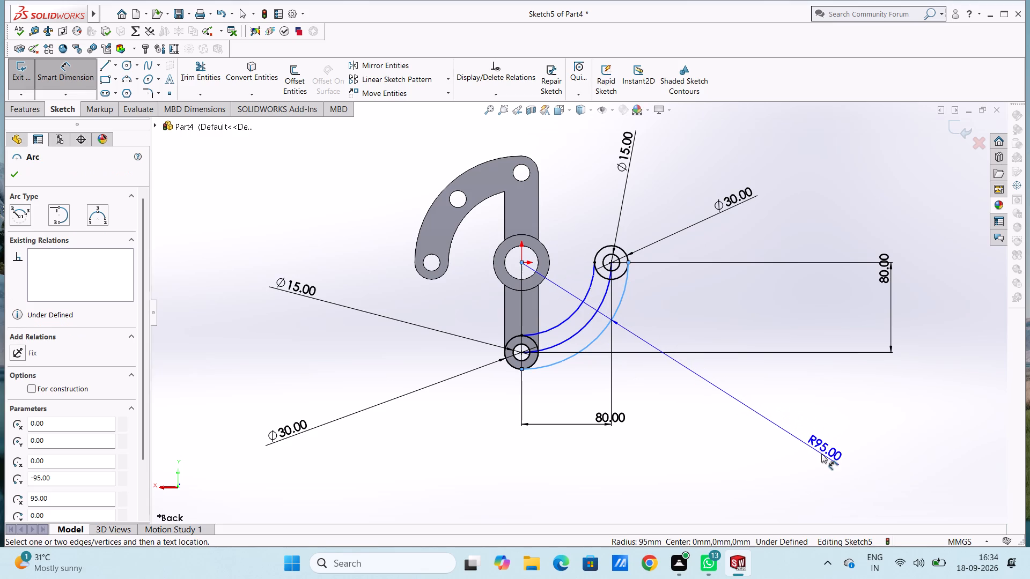
left_click(776, 442)
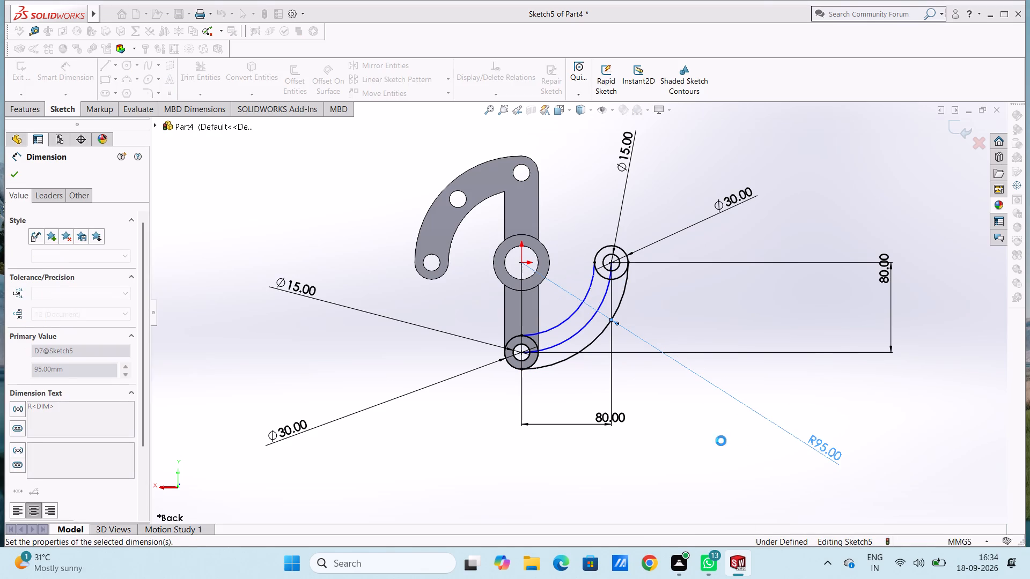
left_click(719, 439)
left_click(571, 312)
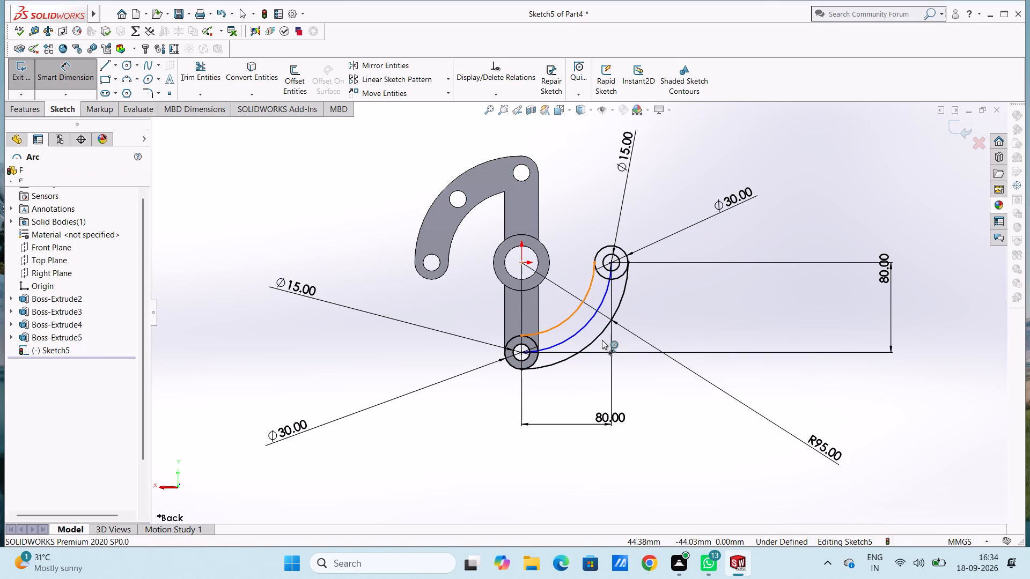
left_click(716, 465)
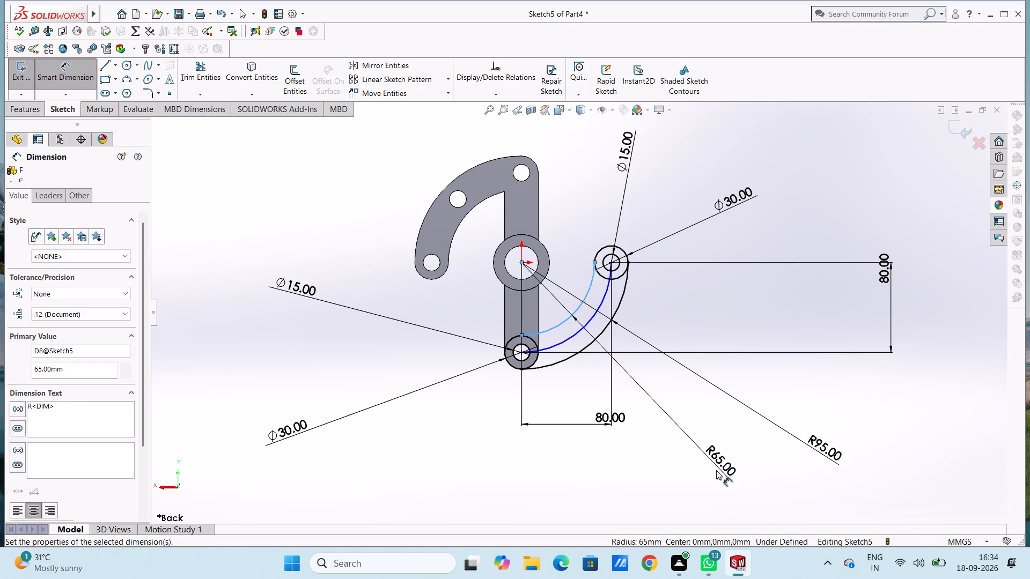
left_click(671, 451)
left_click(665, 443)
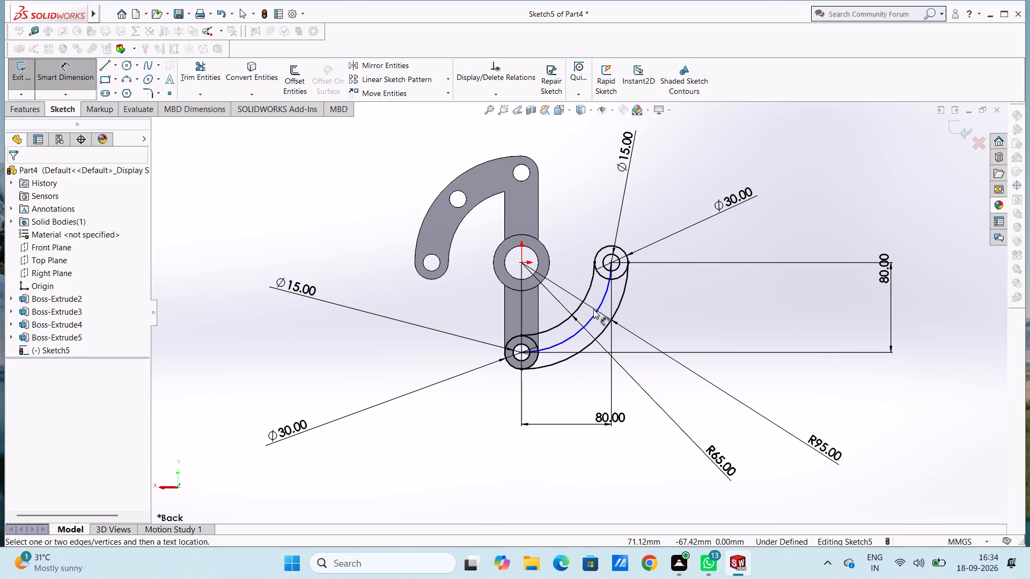
scroll(588, 300, "down", 1)
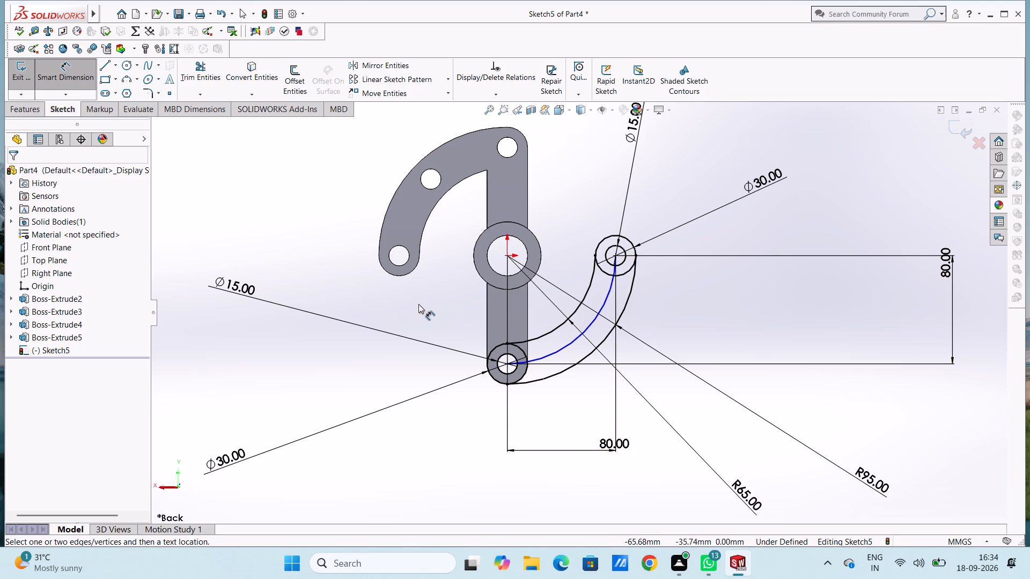
key("Escape")
key("Escape")
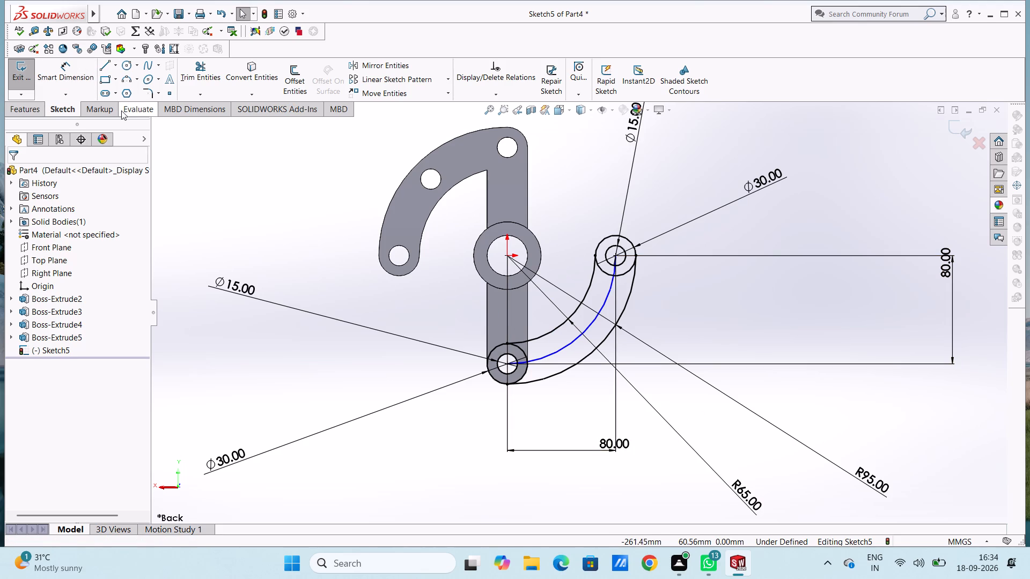
Draw two lines from the origin: a diagonal about 168 mm long crossing the three arcs, and a vertical about 167 mm long downward.
left_click(110, 66)
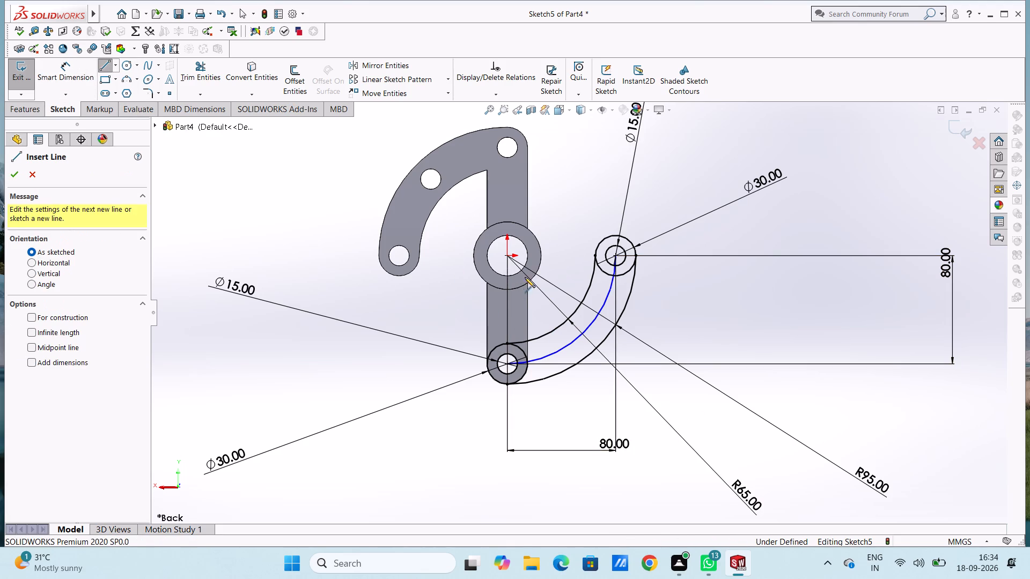
left_click(508, 254)
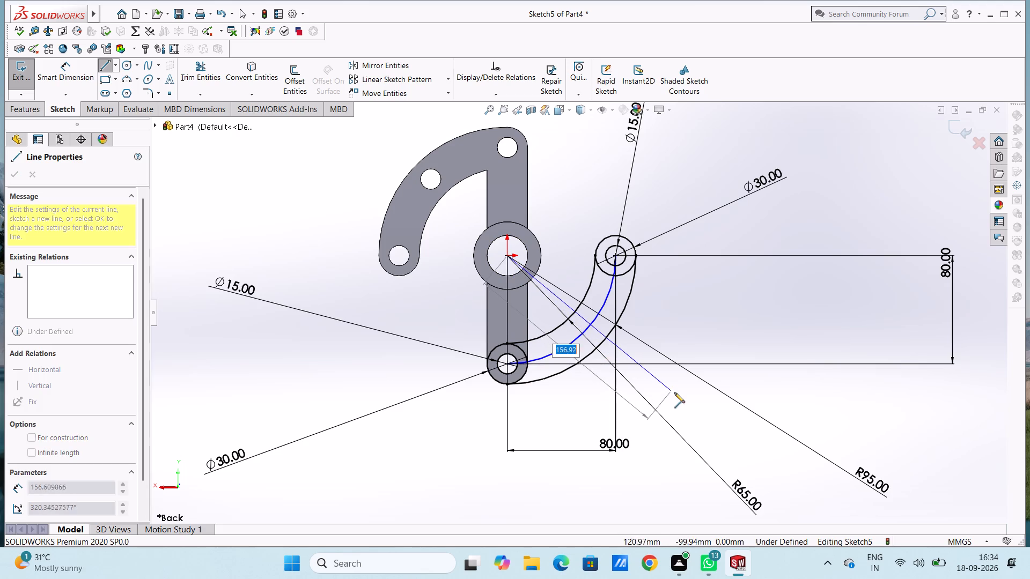
left_click(678, 405)
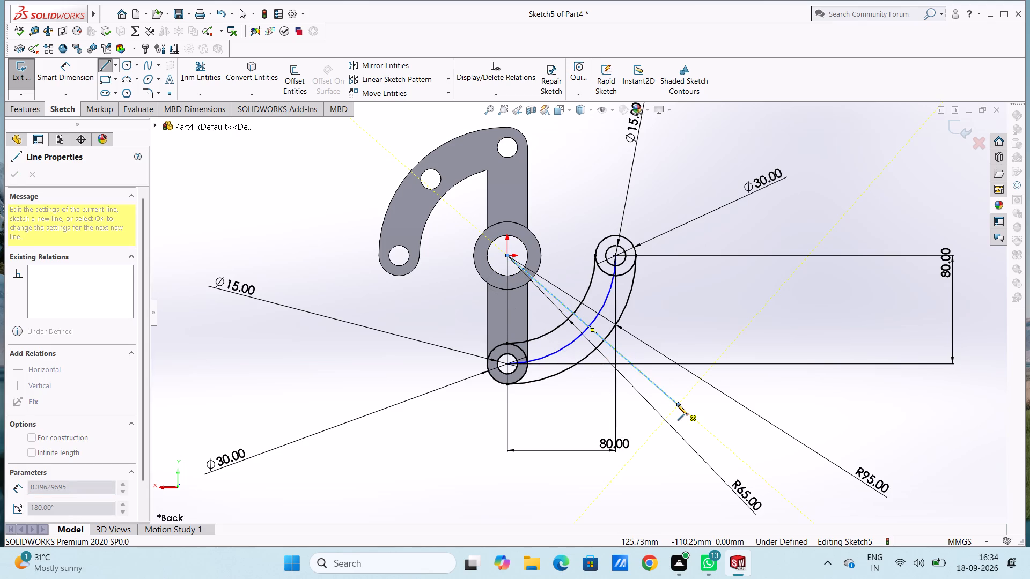
key("Escape")
left_click(107, 69)
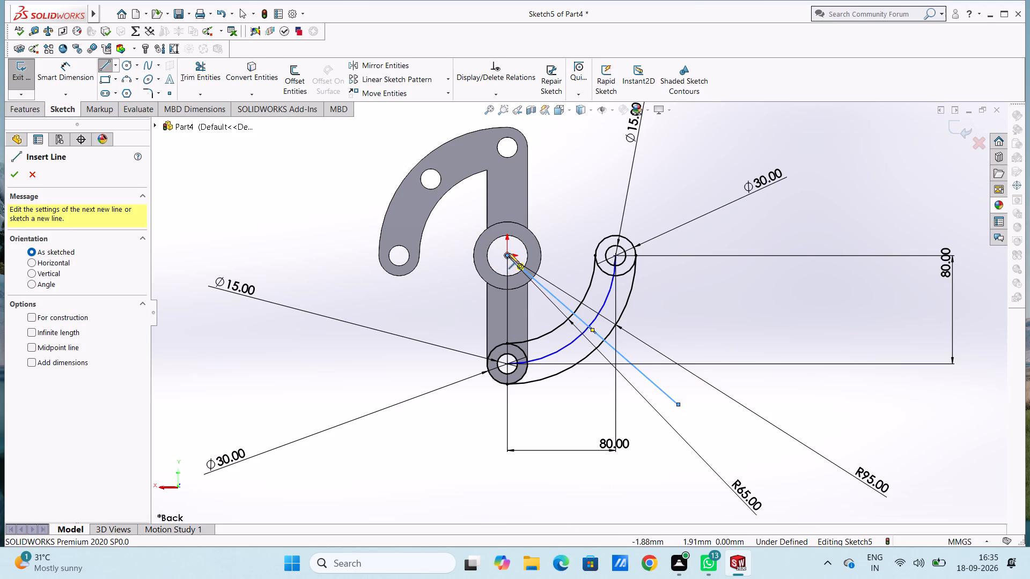
left_click(509, 254)
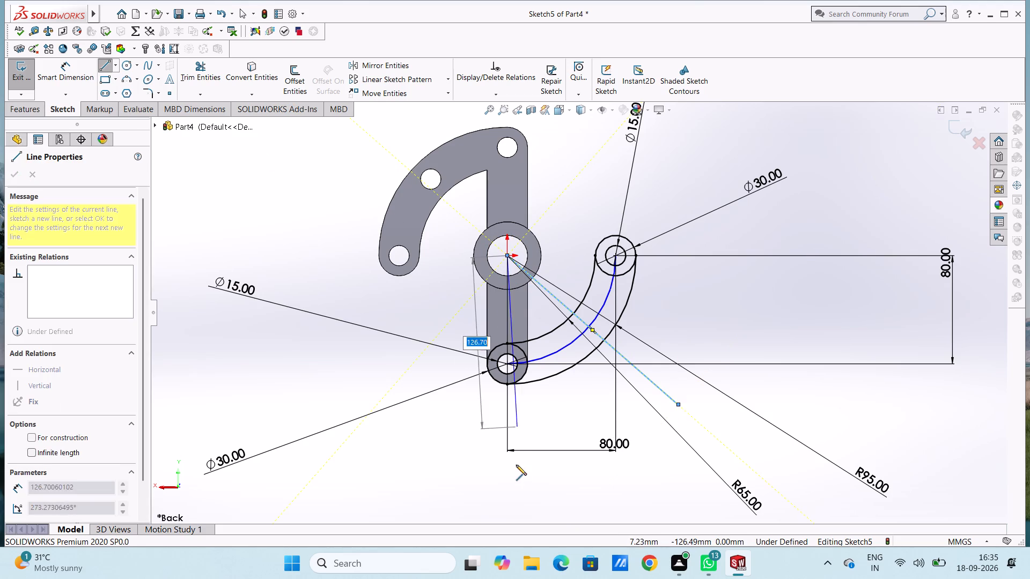
left_click(507, 481)
key("Escape")
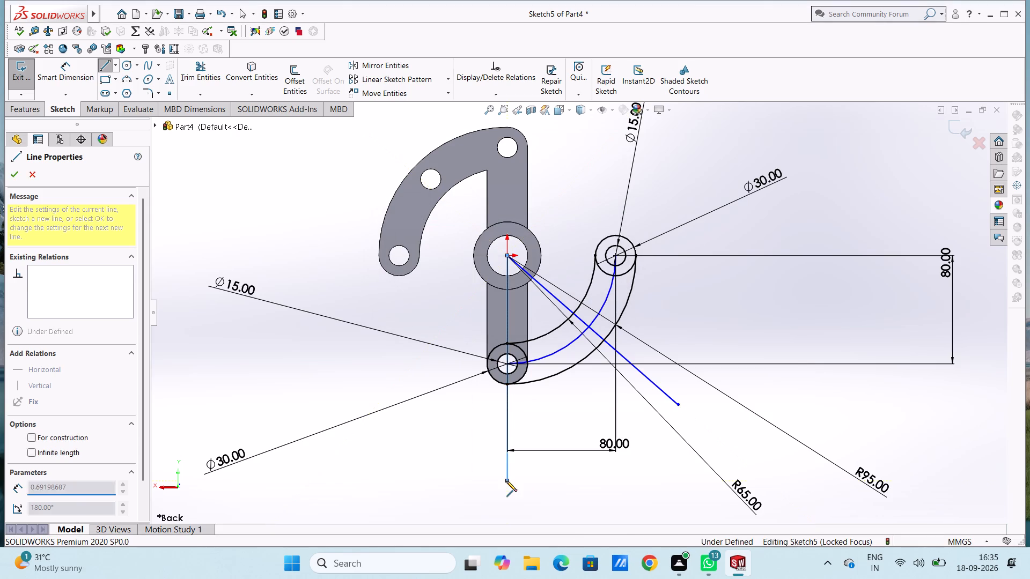
key("Escape")
key("Escape")
Dimension the angle between the diagonal line and the vertical line as 45°.
left_click(68, 71)
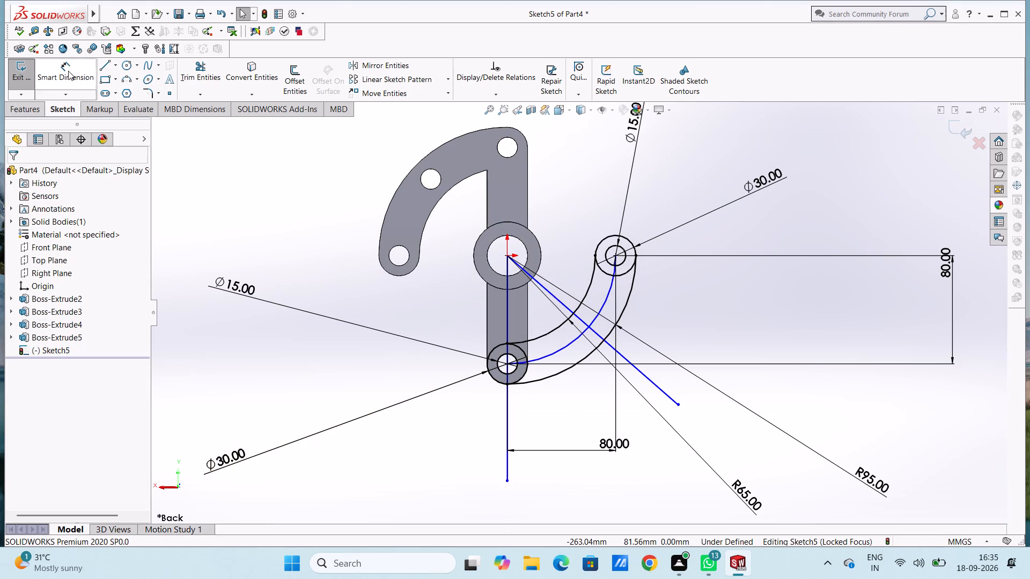
left_click(655, 383)
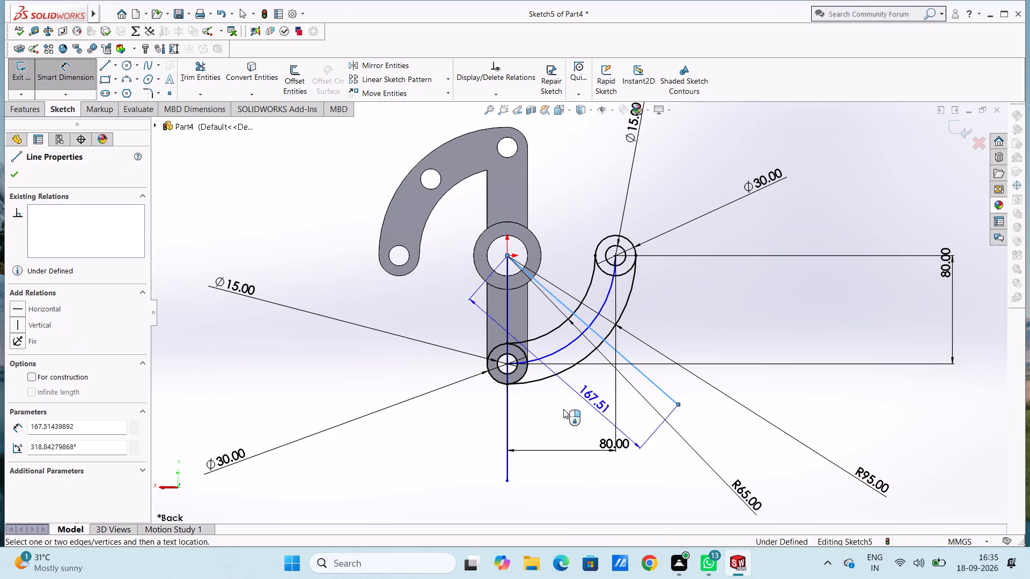
left_click(508, 463)
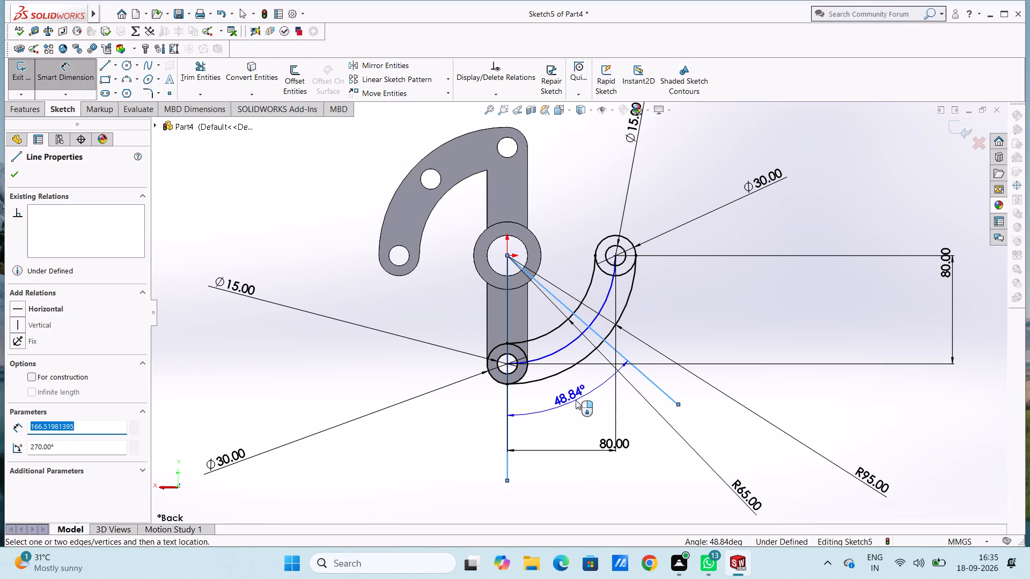
left_click(578, 399)
type("45")
key("Return")
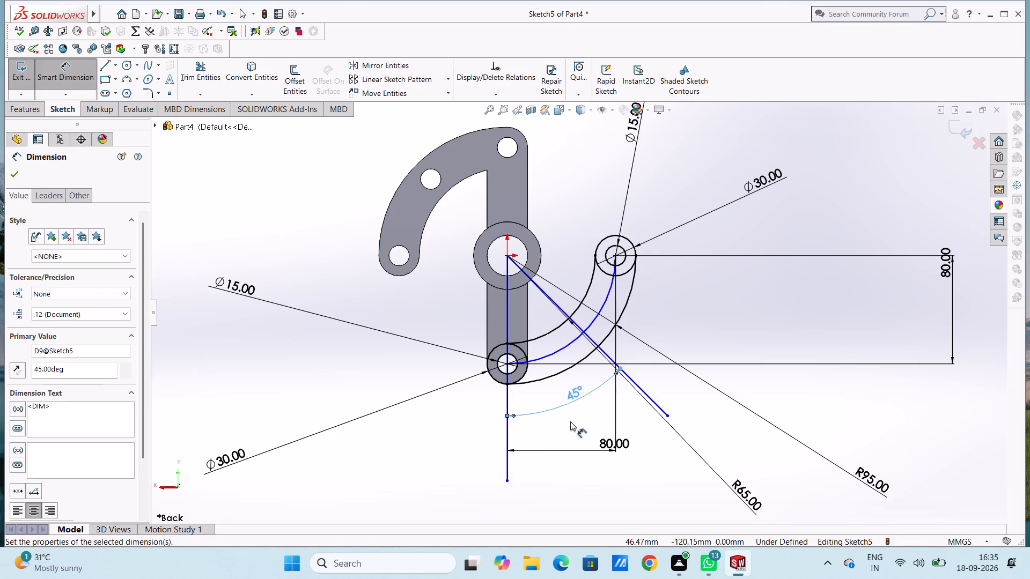
left_click(571, 422)
key("Escape")
Draw a circle of 7.5 mm radius centred where the diagonal line crosses the middle arc.
scroll(600, 331, "down", 4)
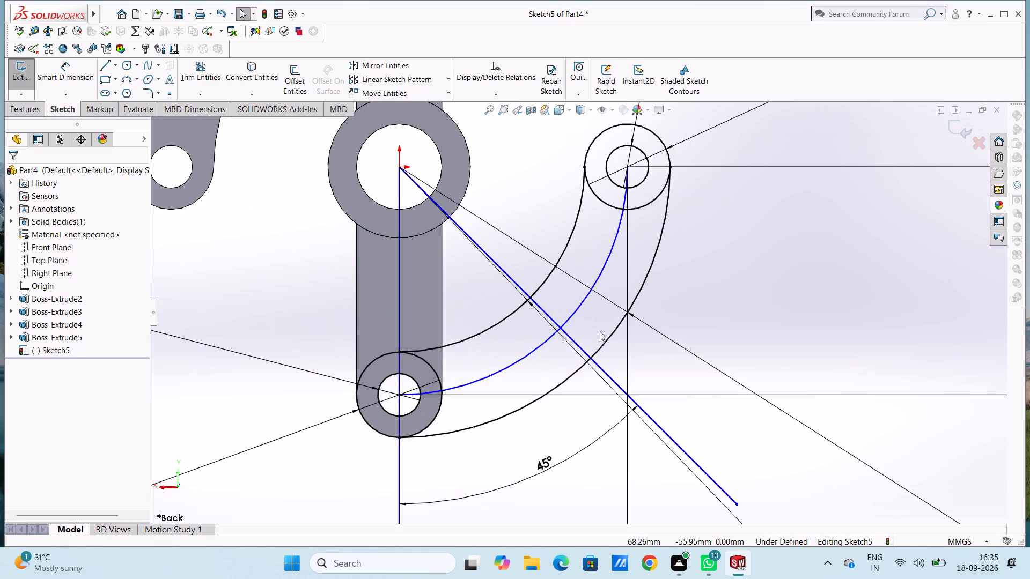
left_click(131, 71)
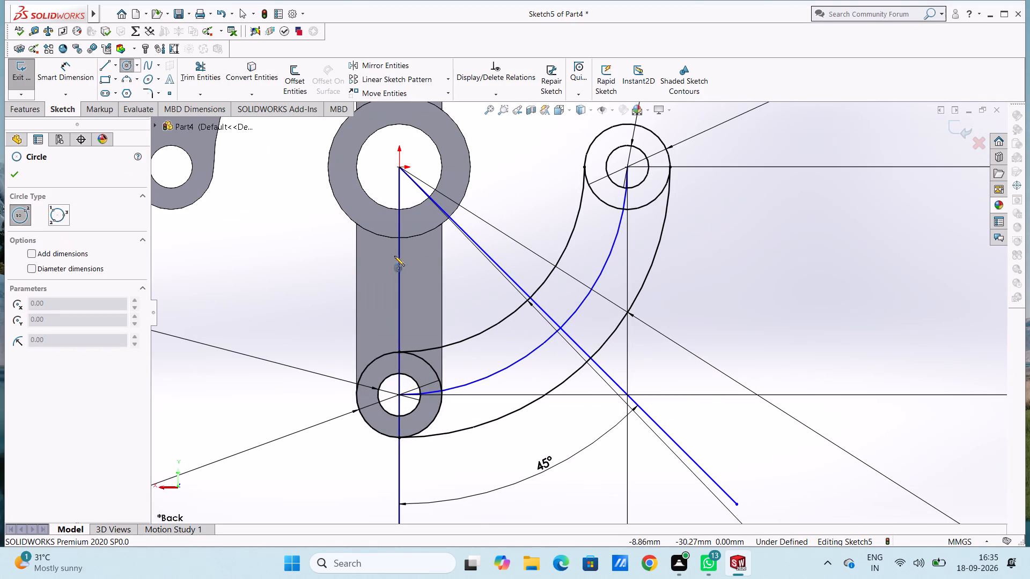
left_click(560, 326)
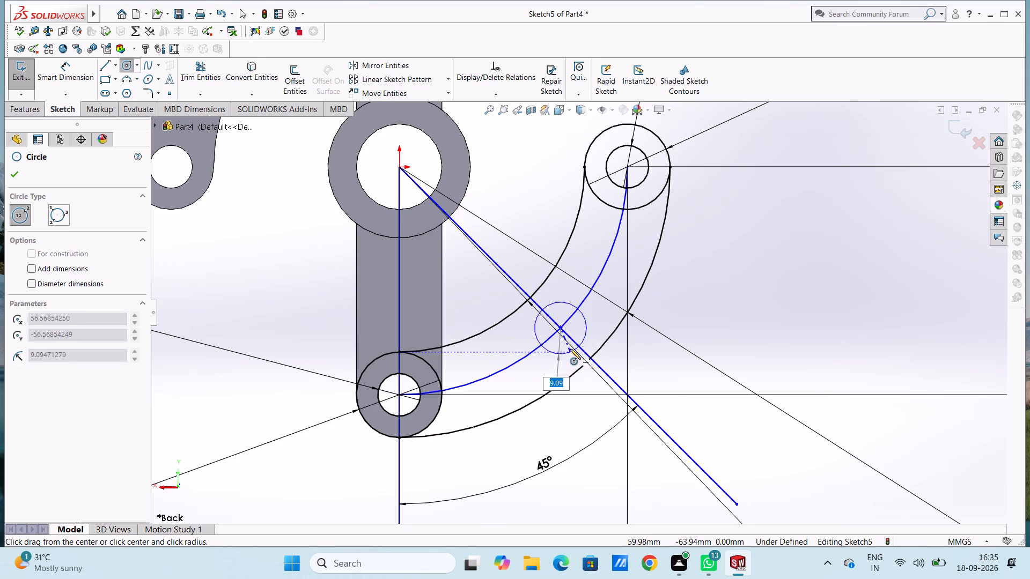
type("7.5")
key("Return")
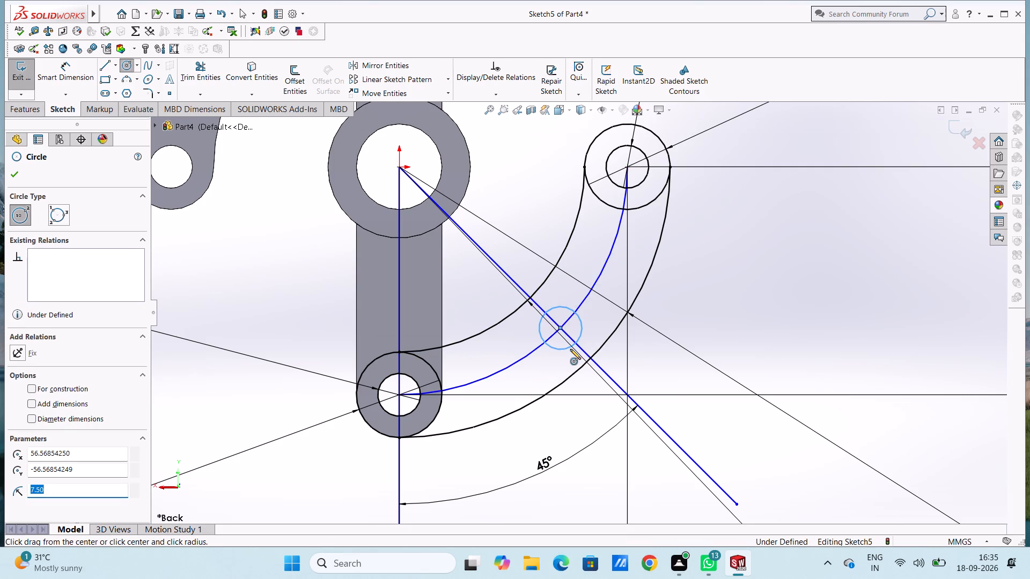
Dimension the middle hole circle of the second curved arm with a diameter of 15 mm.
key("Escape")
key("Escape")
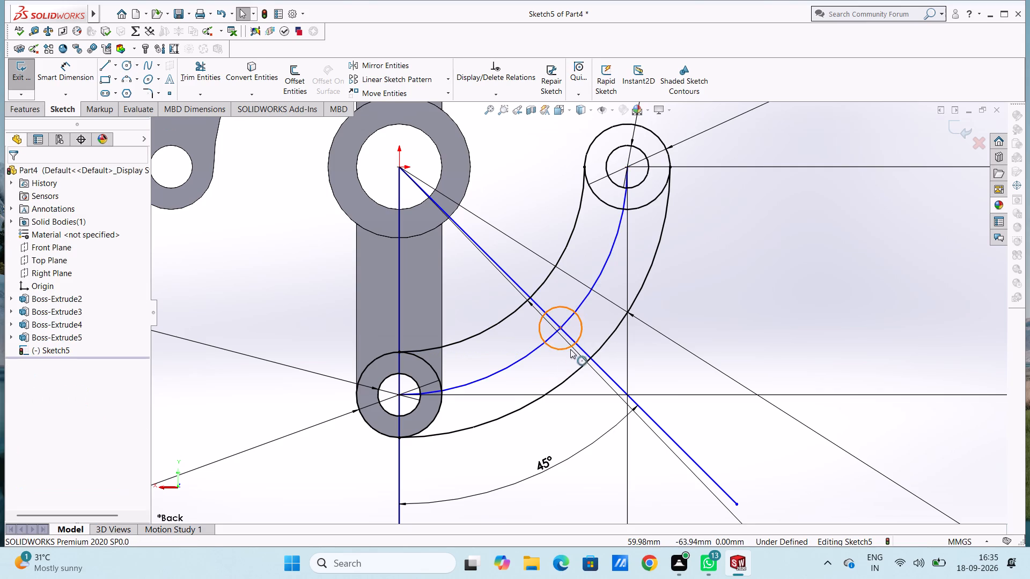
scroll(570, 349, "up", 3)
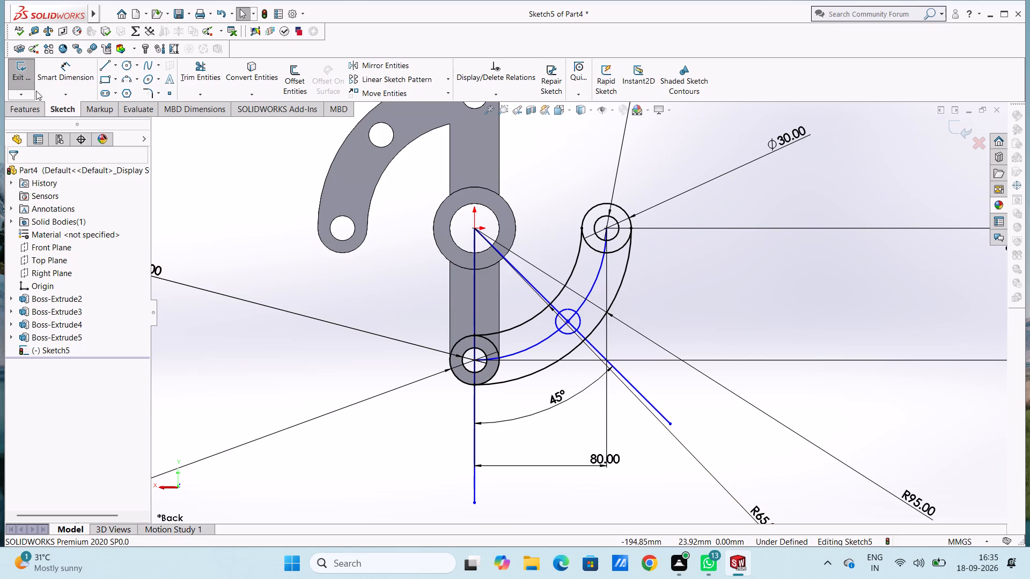
left_click(75, 66)
left_click(581, 321)
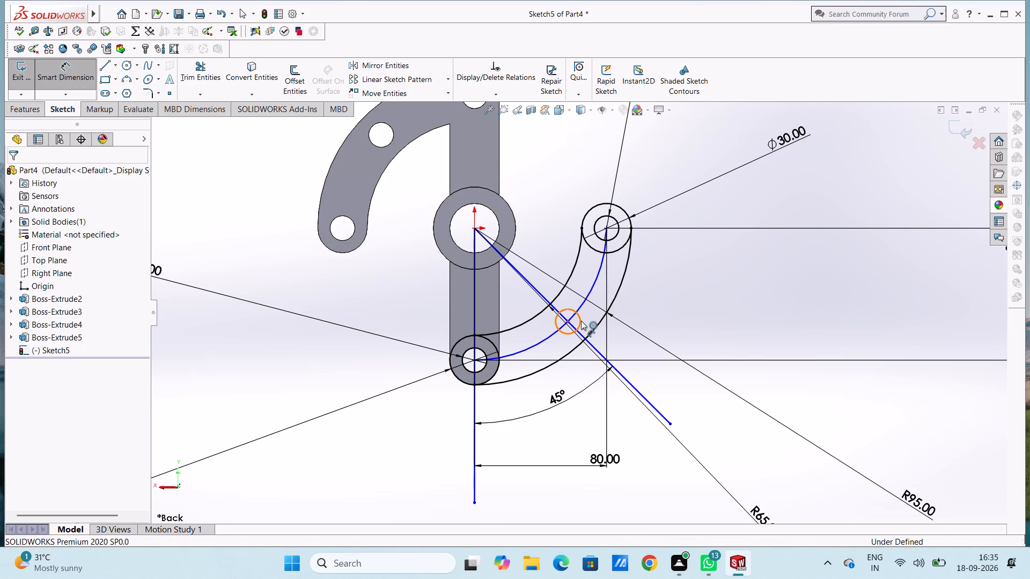
left_click(886, 300)
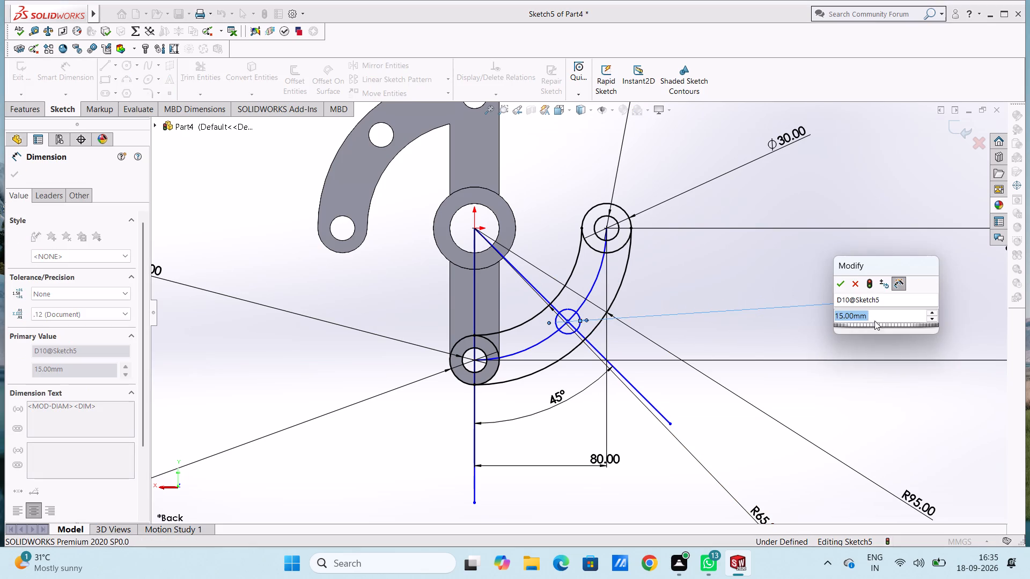
left_click(842, 285)
left_click(752, 296)
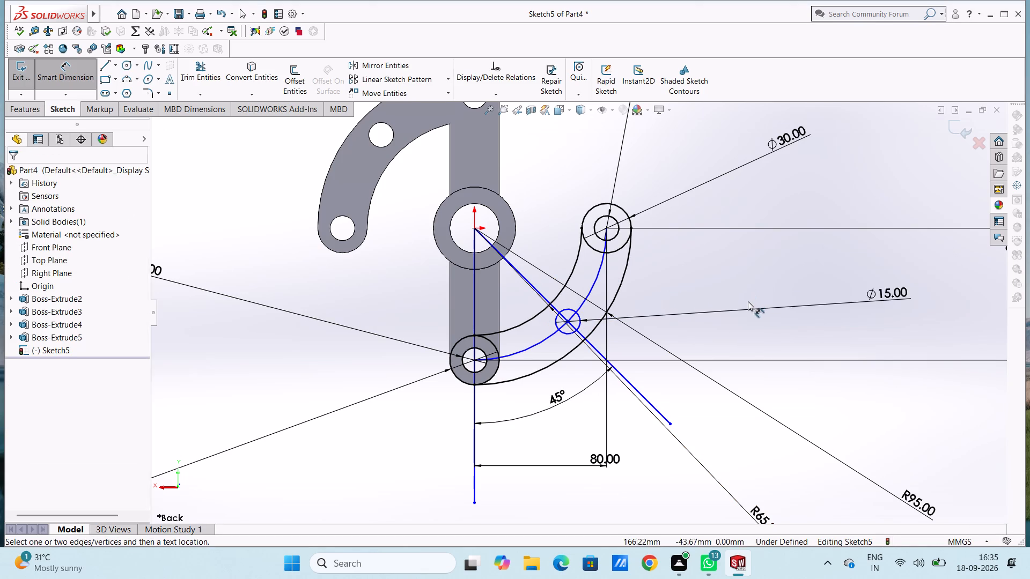
key("Escape")
key("Escape")
Delete the diagonal and vertical reference lines and the middle arc from the second curved arm's sketch.
left_click(659, 411)
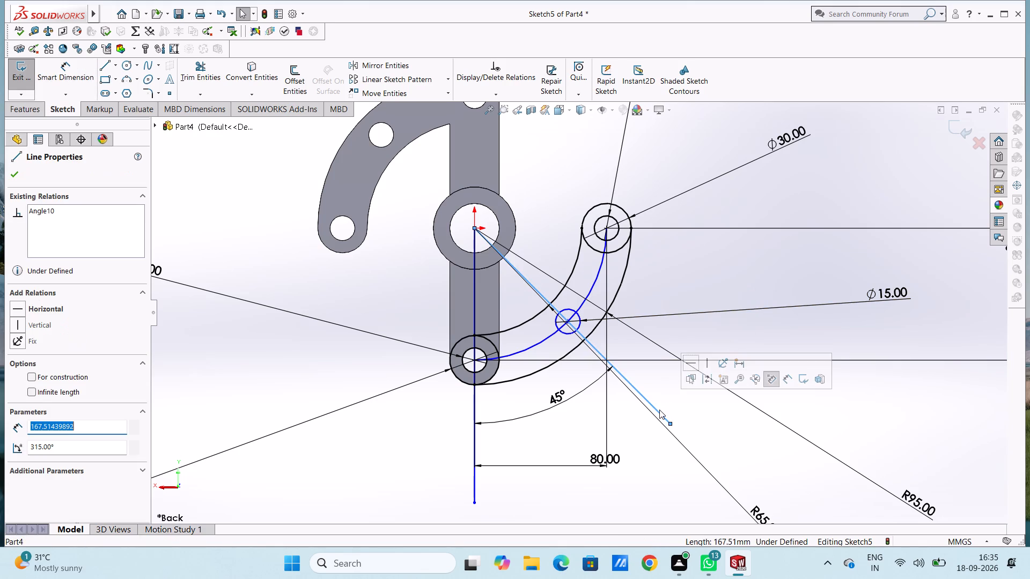
key("Delete")
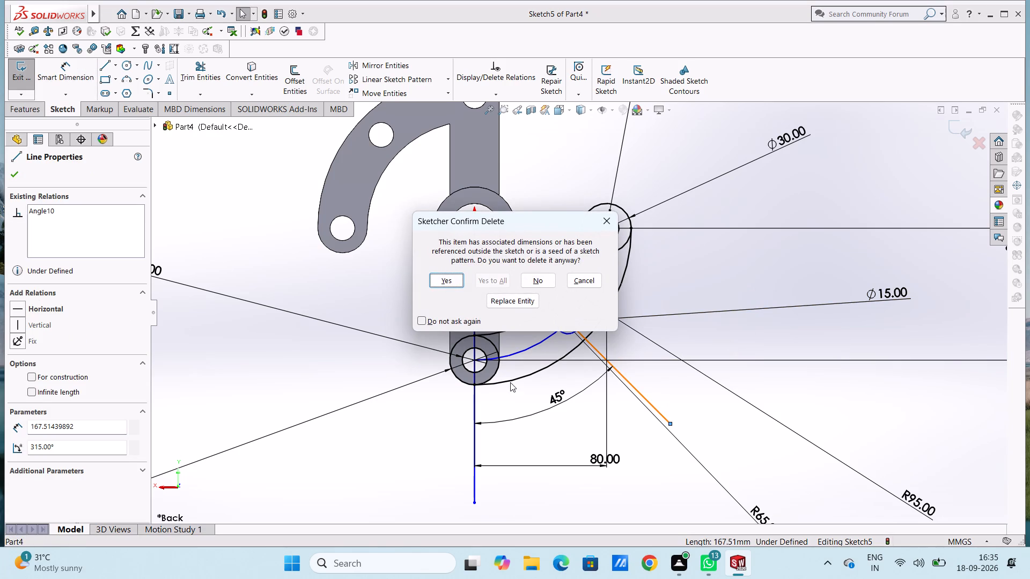
left_click(448, 283)
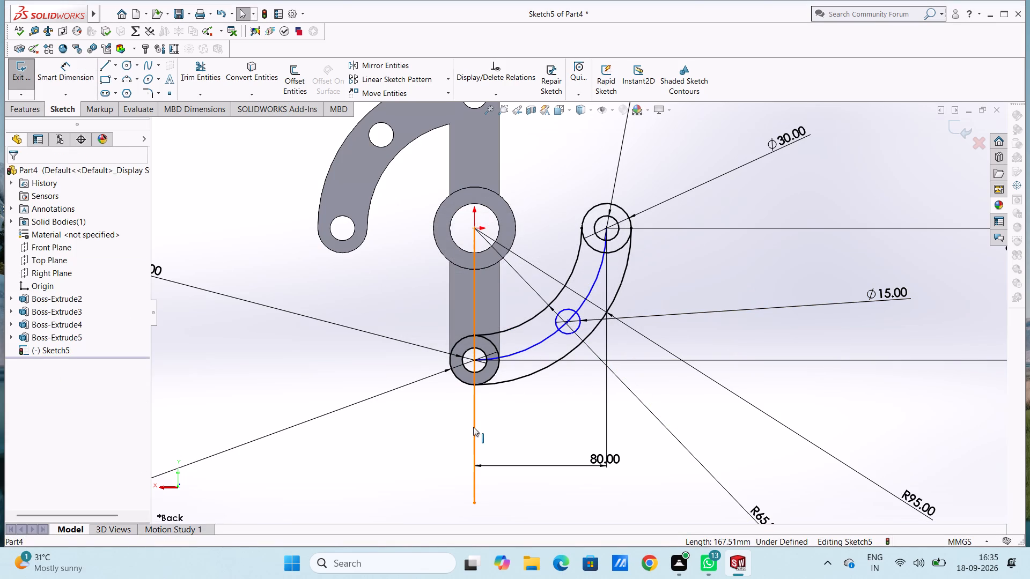
left_click(474, 427)
key("Delete")
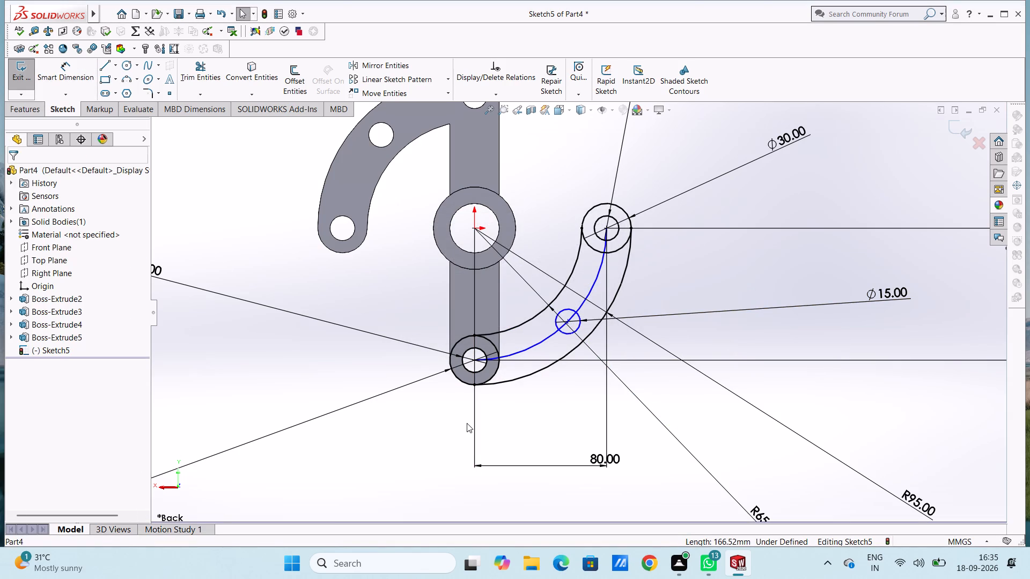
key("Escape")
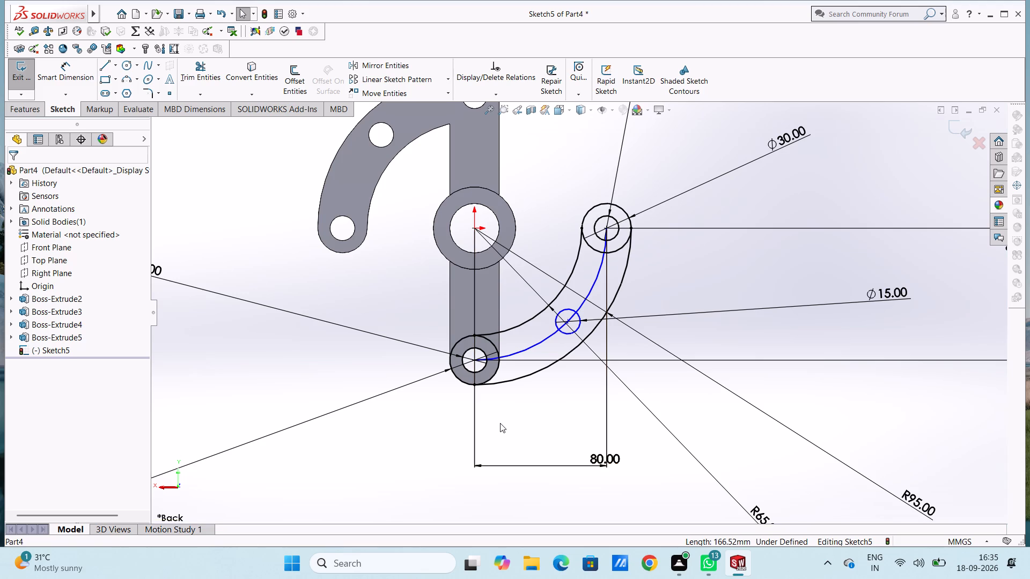
left_click(525, 351)
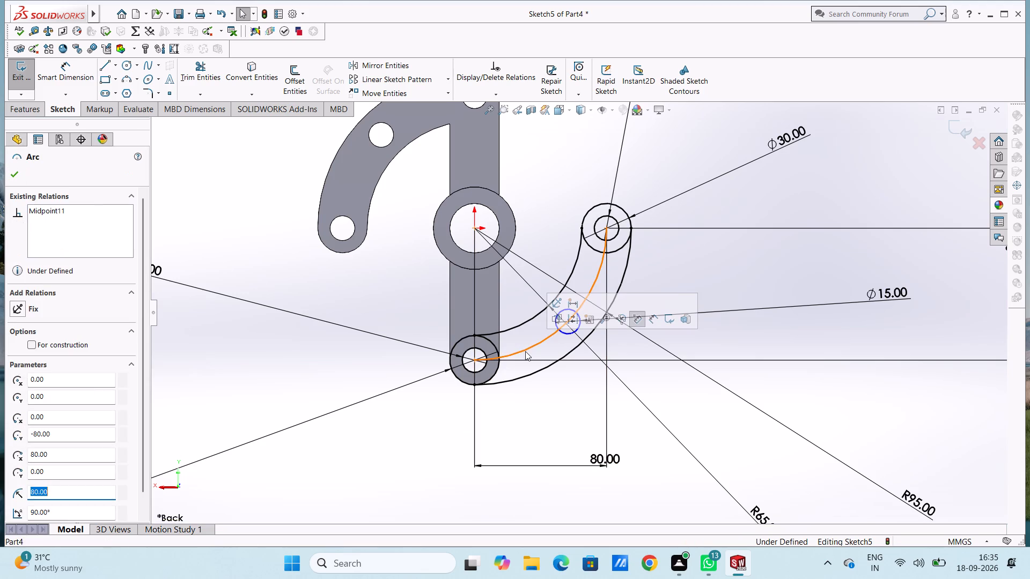
key("Delete")
key("Escape")
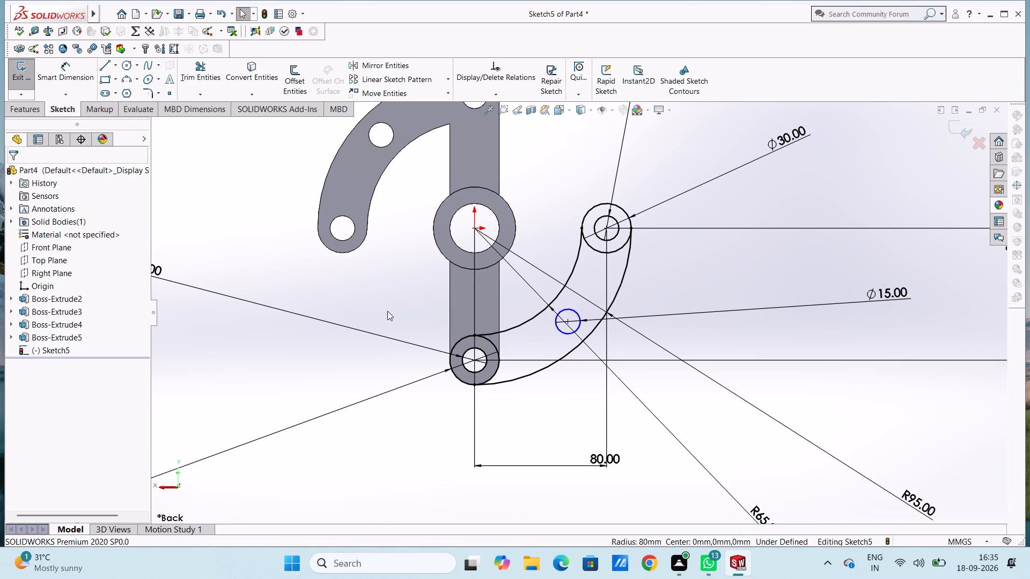
Trim the inner halves of the two 30 mm end circles so the curved arm's outline is continuous.
left_click(198, 67)
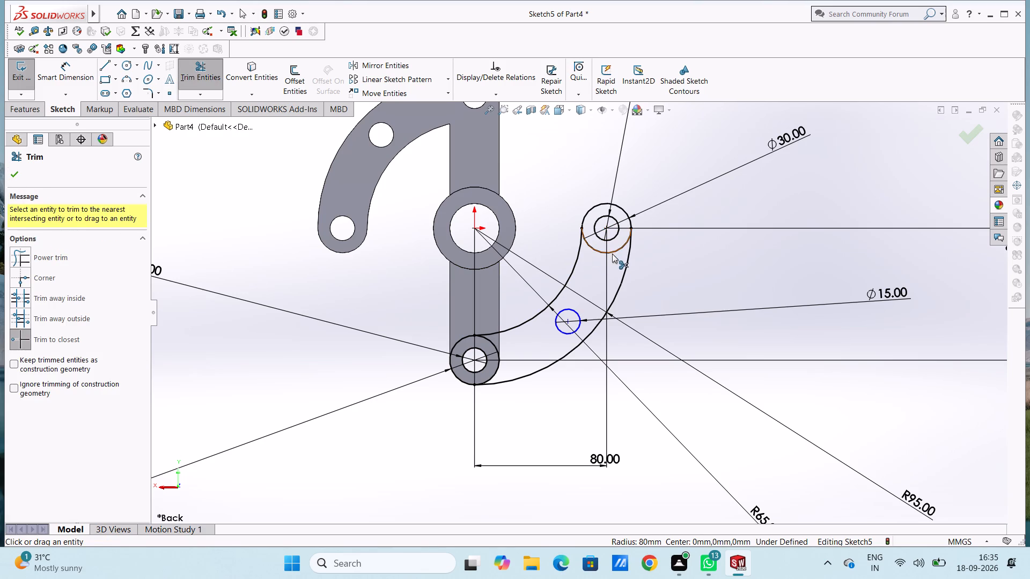
left_click(612, 254)
left_click(501, 362)
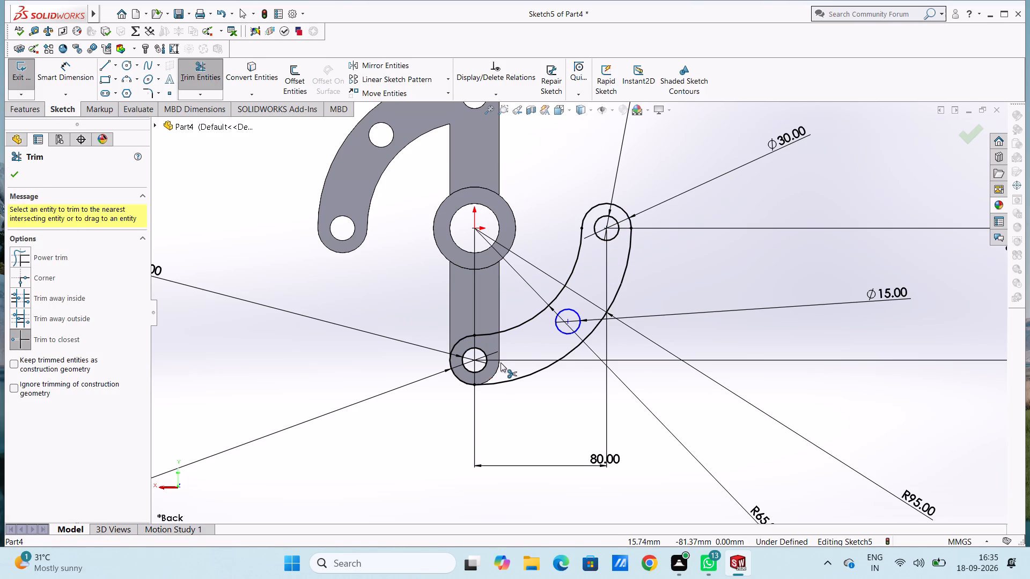
scroll(521, 390, "up", 2)
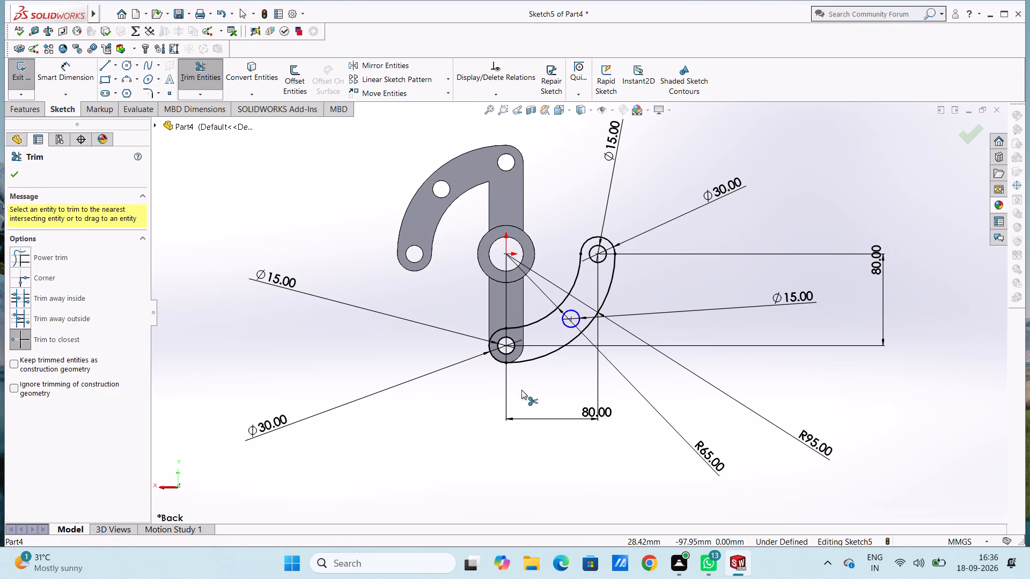
key("Escape")
Extrude the second curved arm's sketch 20 mm blind in the reversed direction, merging it with the body.
scroll(774, 327, "up", 1)
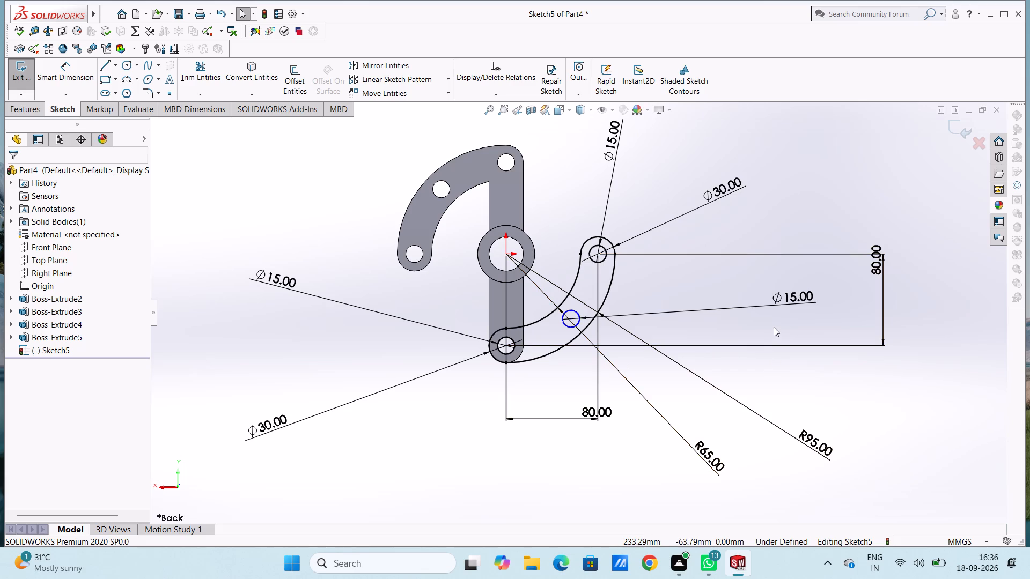
middle_click_drag(772, 329, 675, 367)
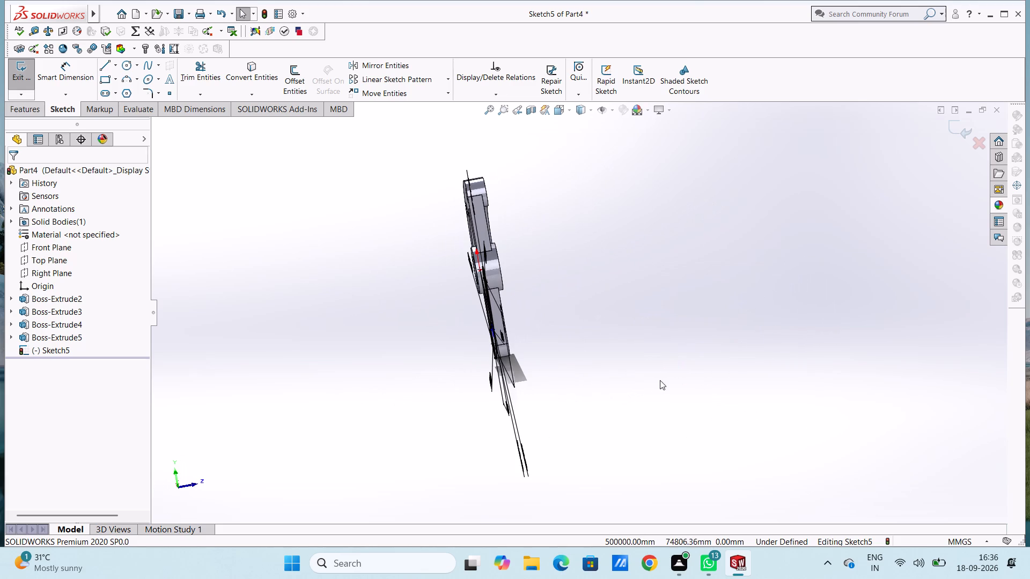
left_click(38, 114)
left_click(16, 67)
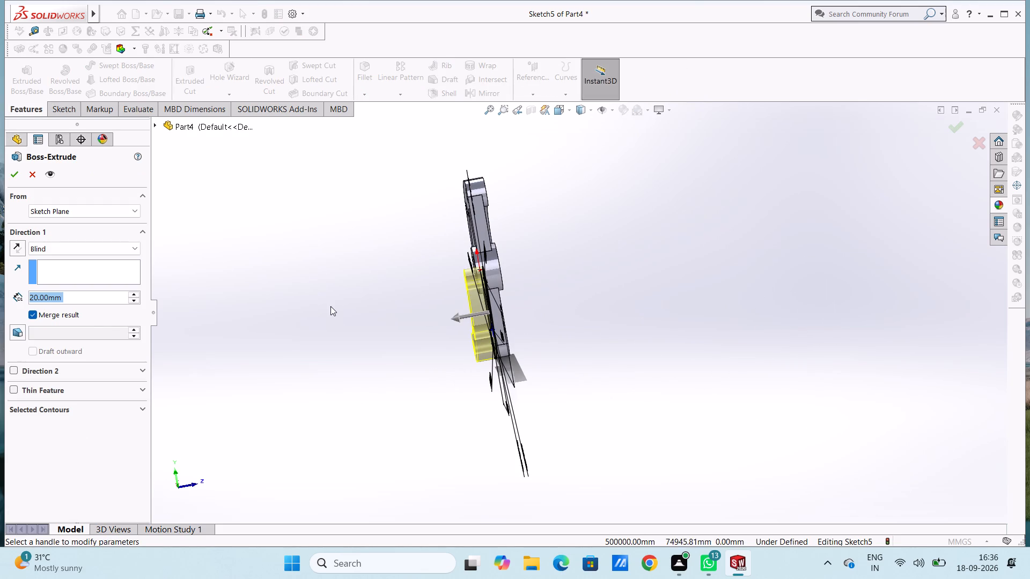
left_click(19, 249)
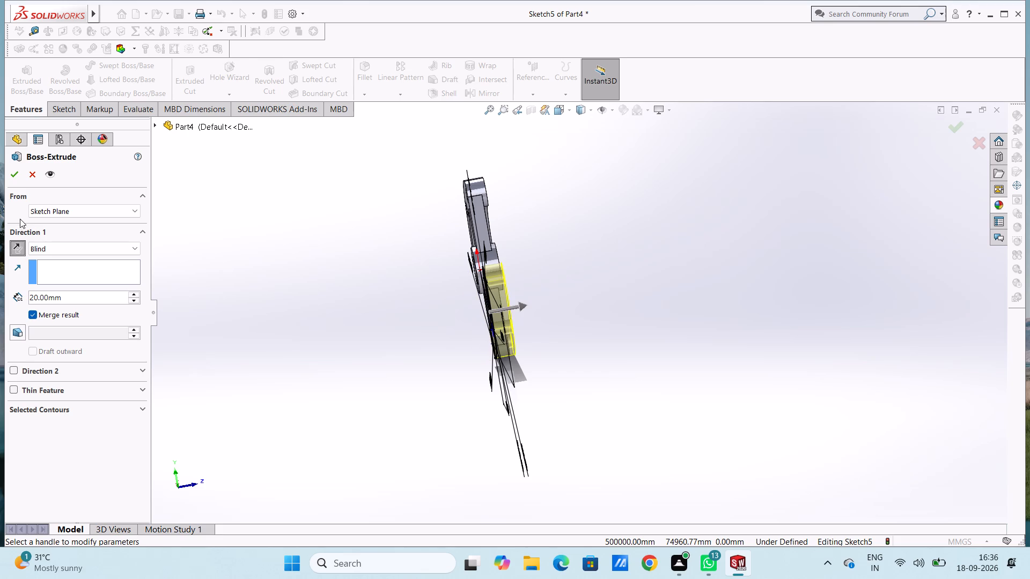
left_click(15, 176)
left_click(296, 318)
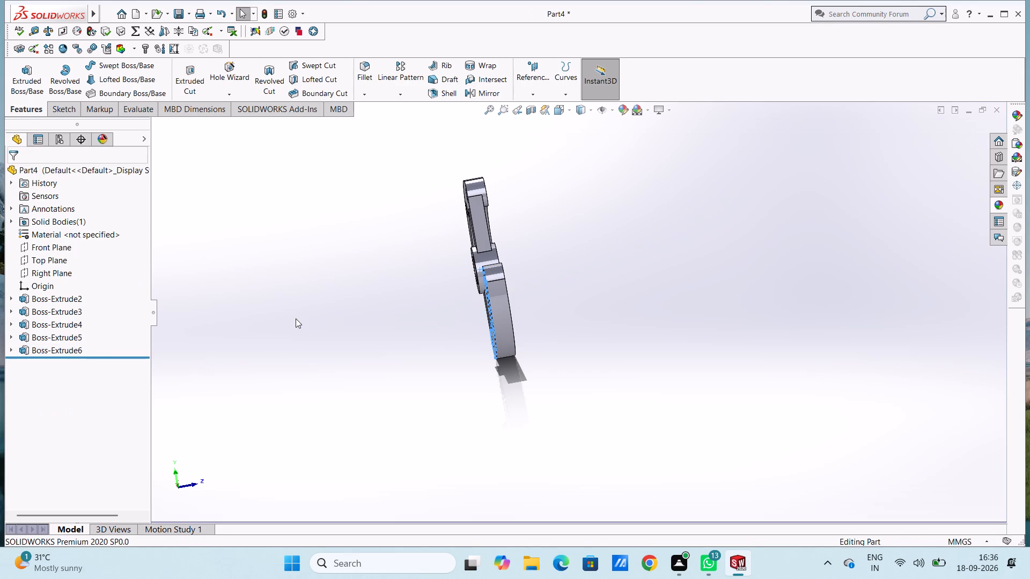
middle_click_drag(340, 303, 272, 340)
key("ctrl+7")
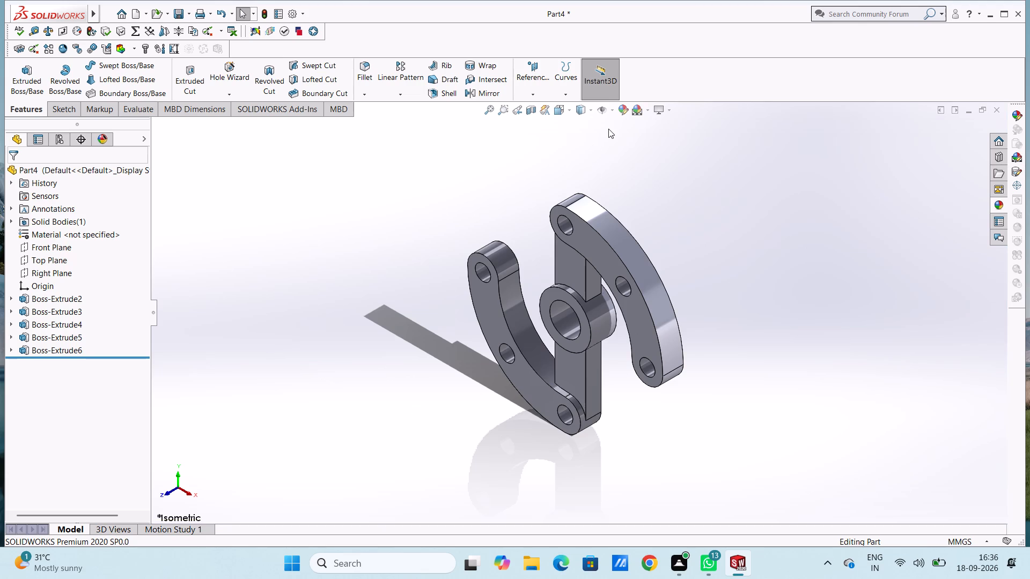
key("Escape")
key("Escape")
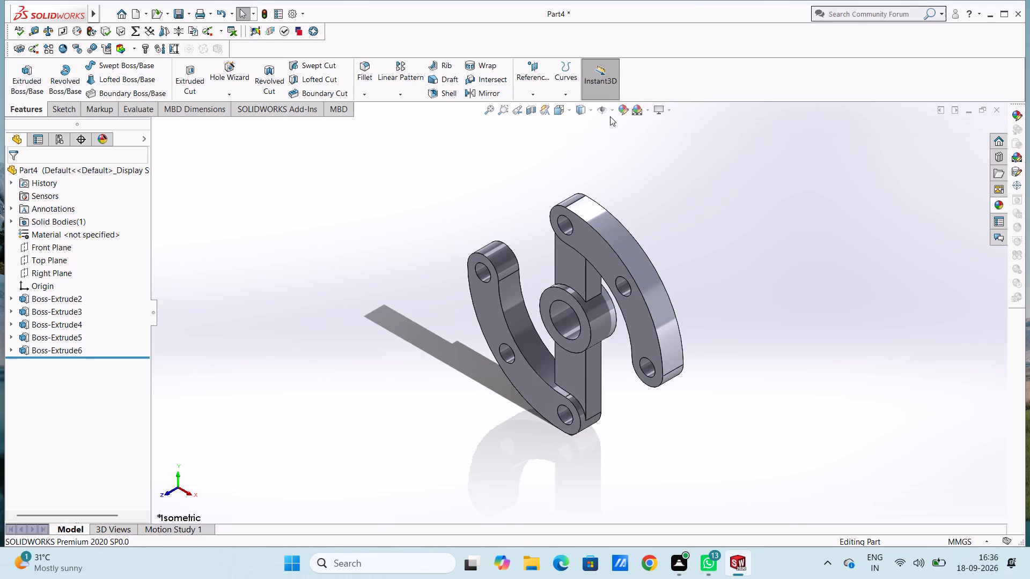
Set the whole part's colour to the palest blue-violet swatch of the standard palette.
left_click(619, 112)
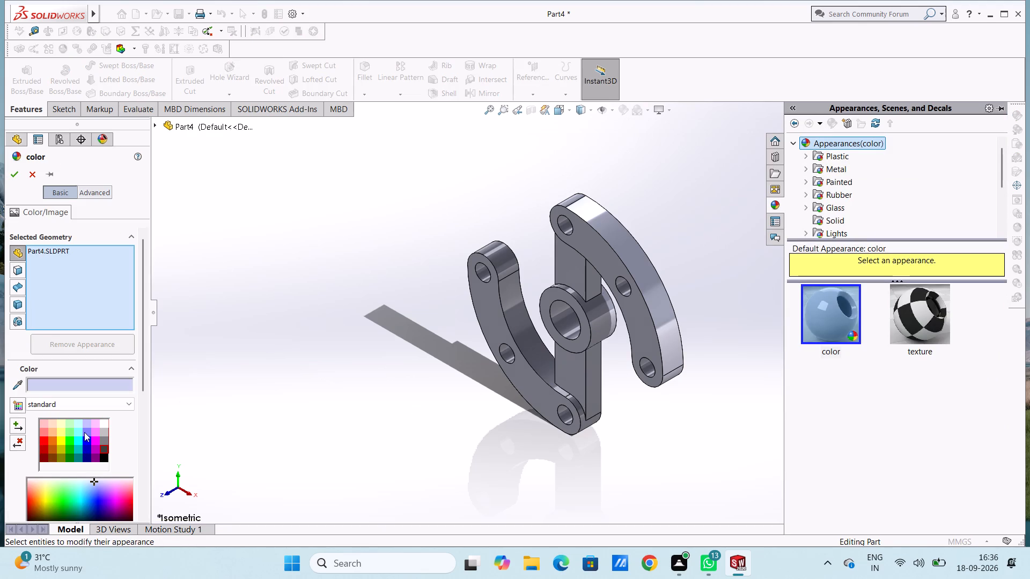
left_click(86, 432)
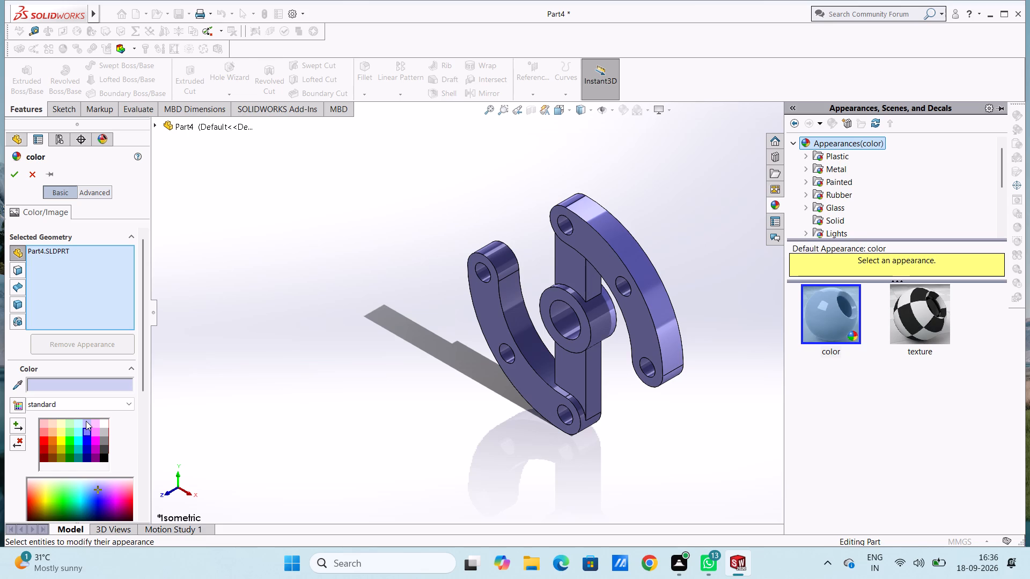
left_click(86, 423)
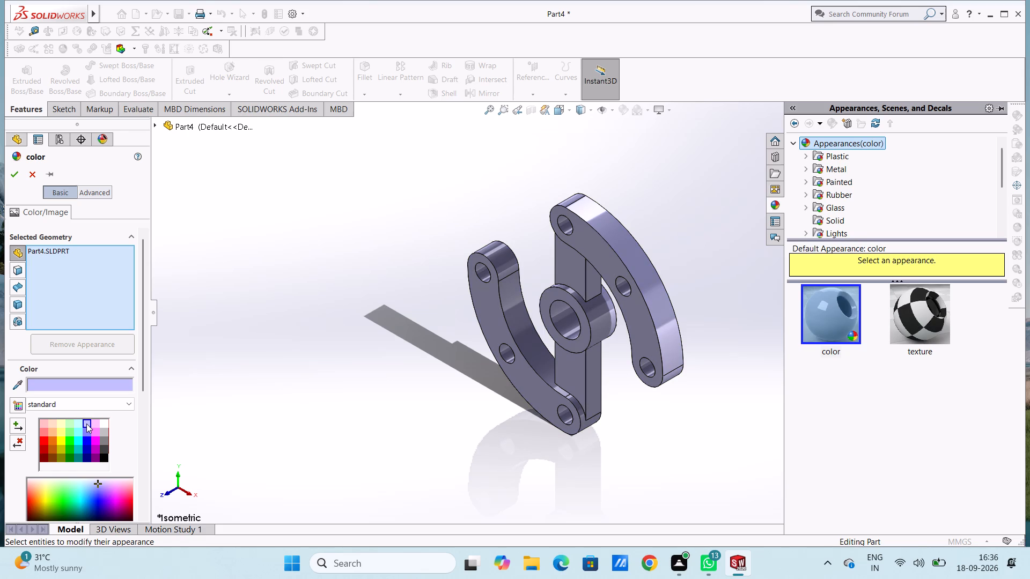
left_click(18, 175)
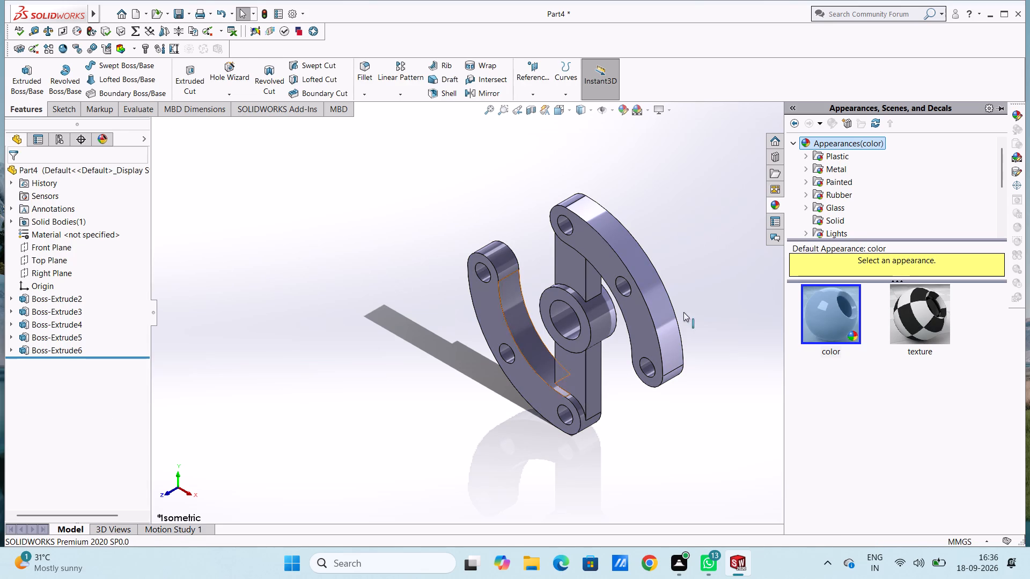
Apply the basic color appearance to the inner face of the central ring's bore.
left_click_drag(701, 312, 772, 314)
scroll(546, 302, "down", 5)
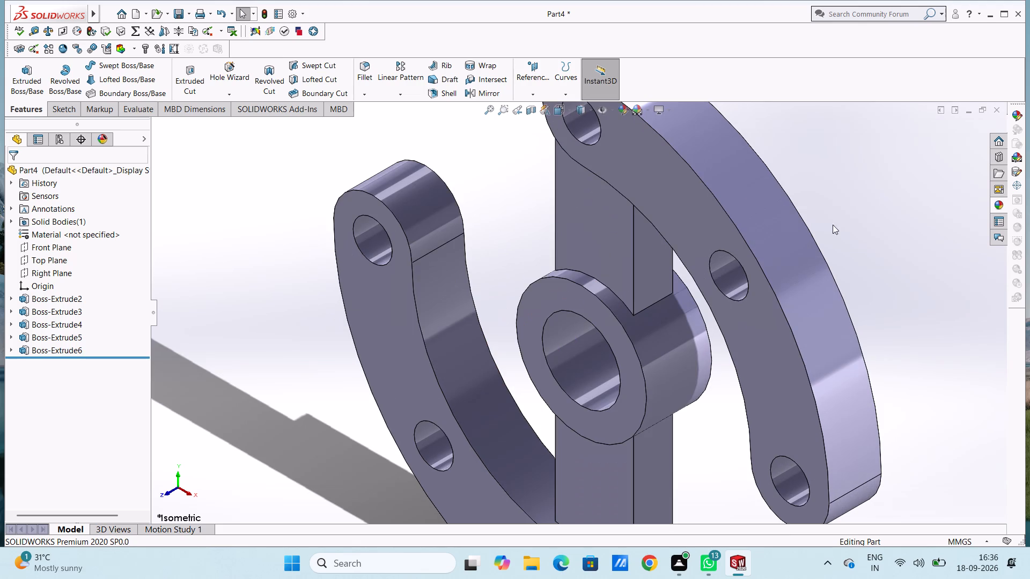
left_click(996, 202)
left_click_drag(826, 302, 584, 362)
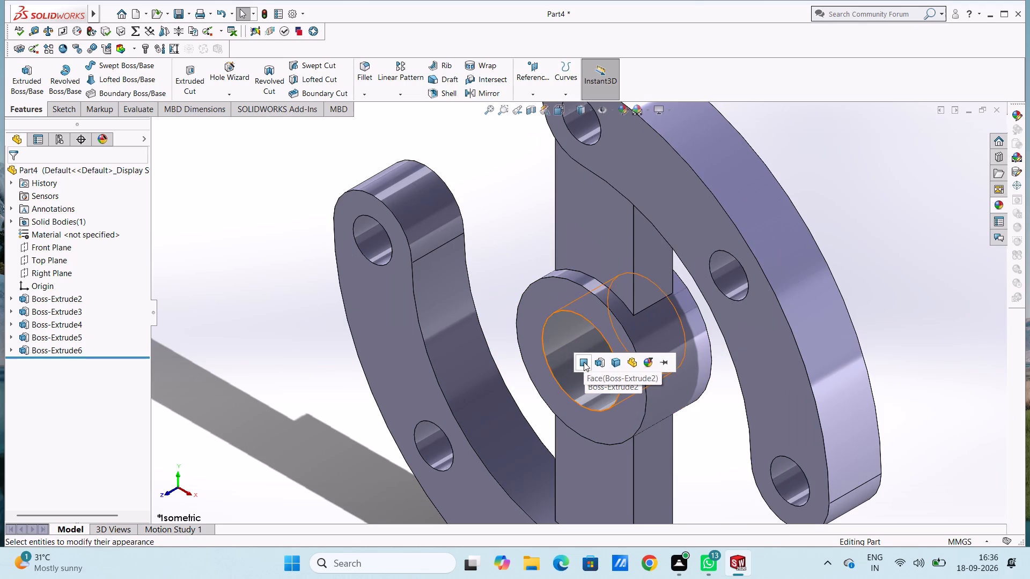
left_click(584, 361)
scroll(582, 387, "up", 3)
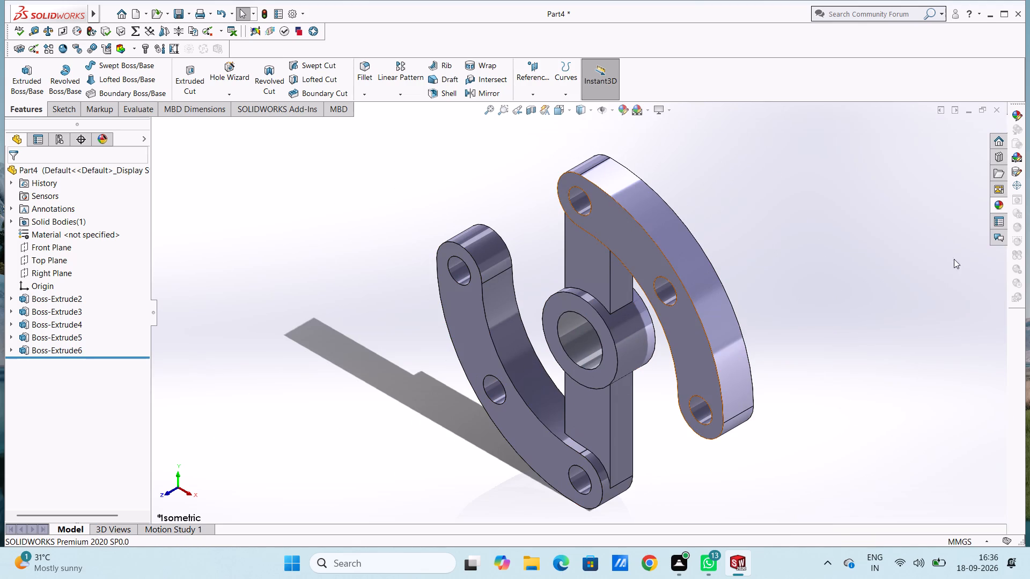
Apply the chromium plate metal appearance to the inner face of the central ring's bore.
left_click(994, 204)
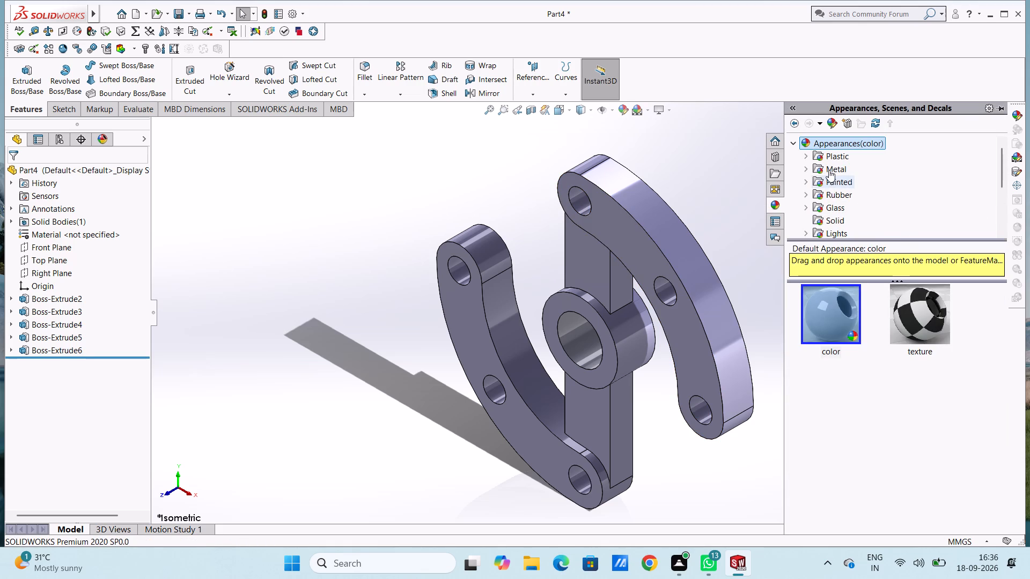
left_click(829, 169)
left_click_drag(921, 307, 753, 329)
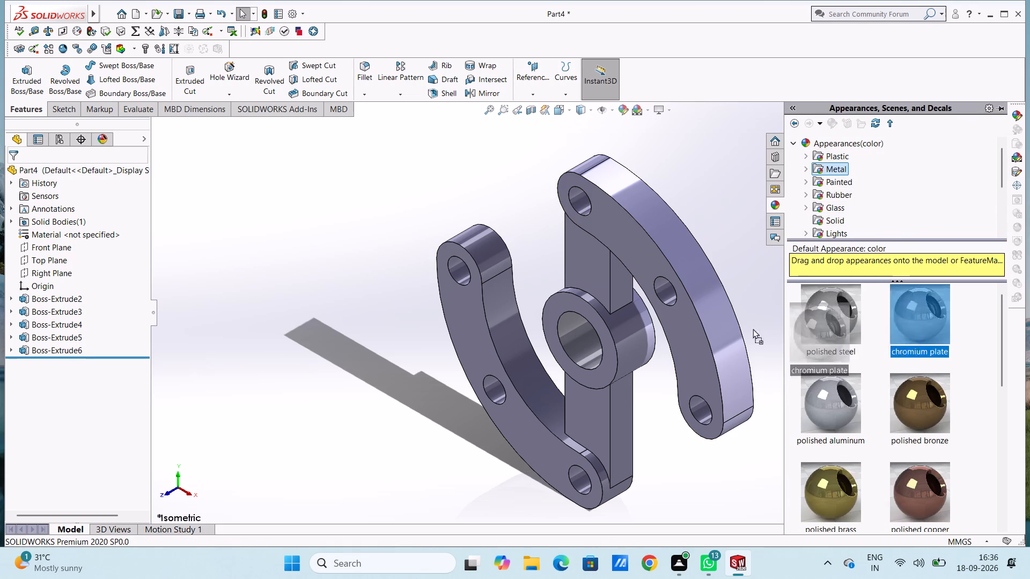
left_click_drag(753, 329, 578, 340)
left_click(578, 340)
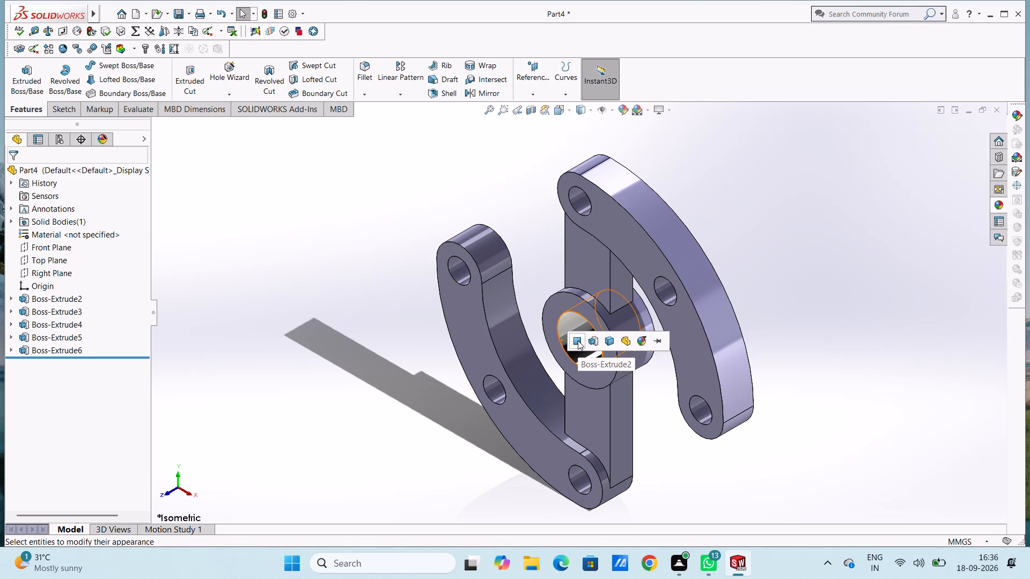
Apply the chromium plate appearance to the inner face of the hole at the first curved arm's upper end.
left_click(1005, 202)
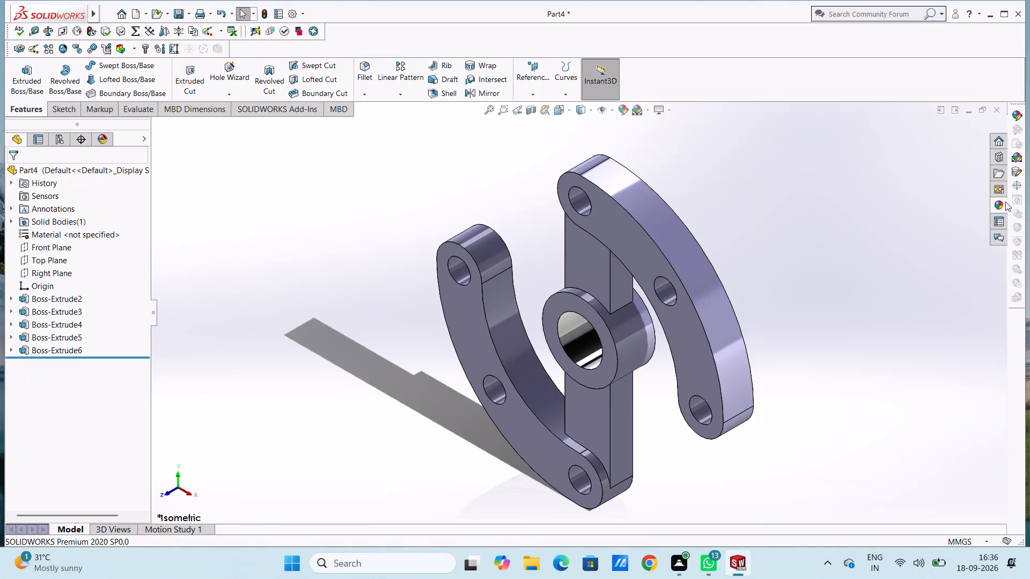
left_click_drag(916, 307, 886, 315)
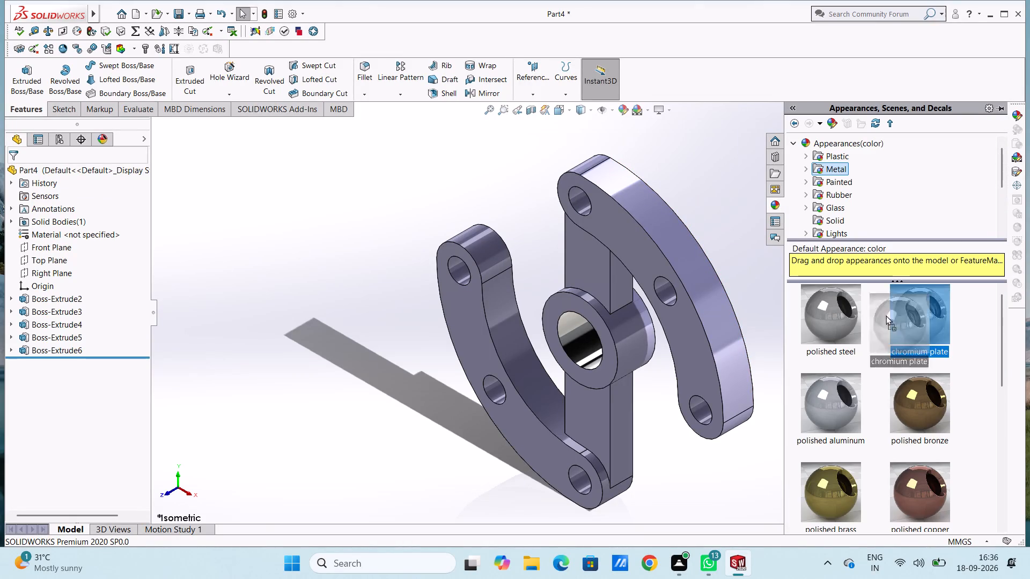
left_click_drag(886, 315, 574, 201)
left_click(574, 202)
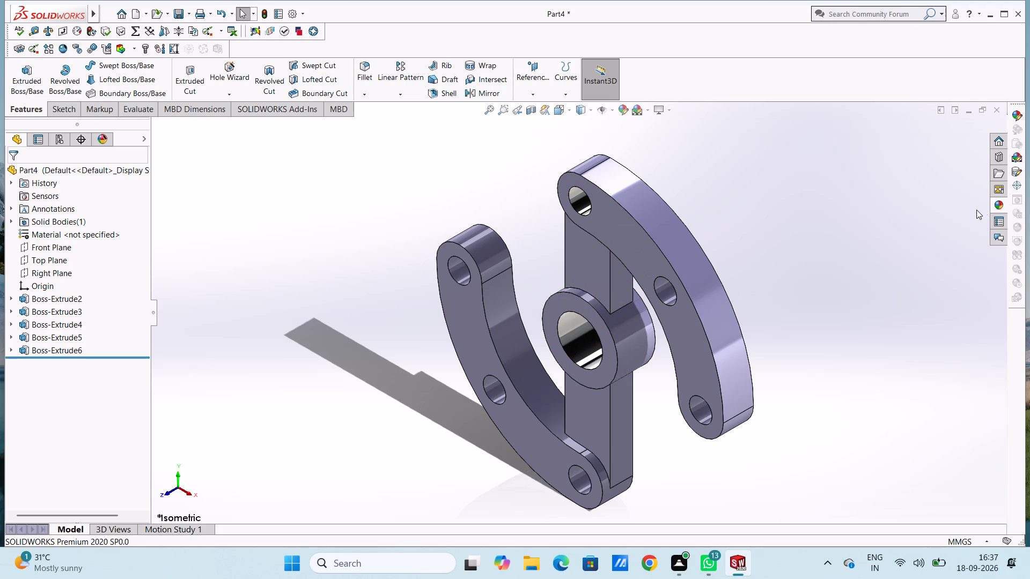
Apply the chromium plate appearance to the inner face of the first curved arm's middle hole.
left_click(998, 199)
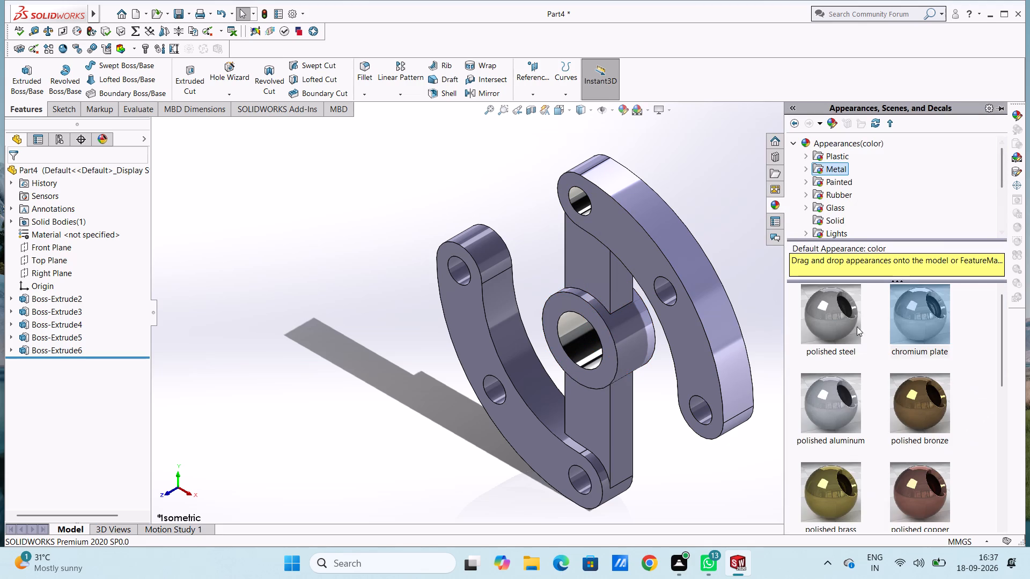
left_click_drag(910, 312, 644, 298)
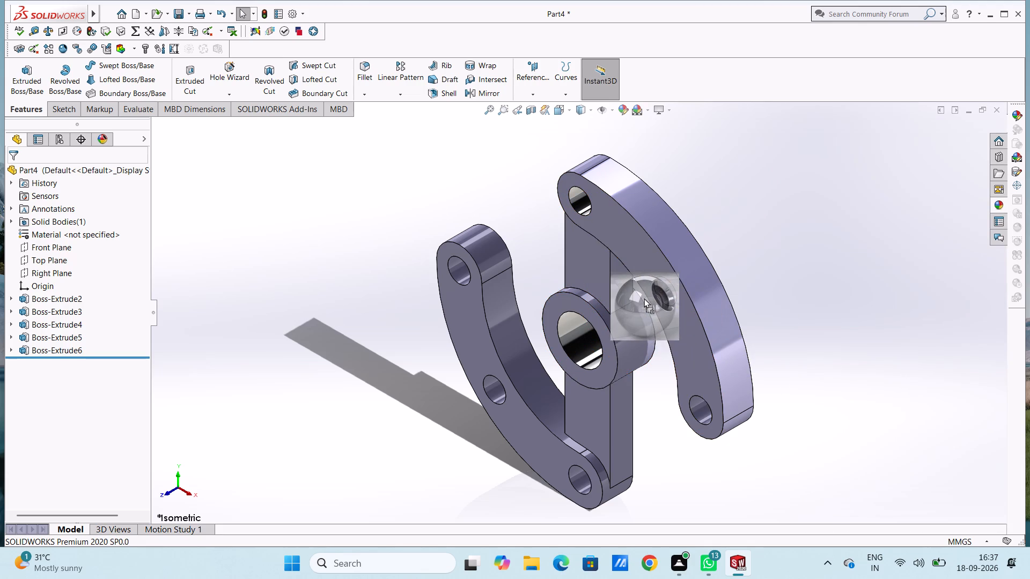
left_click_drag(644, 298, 657, 286)
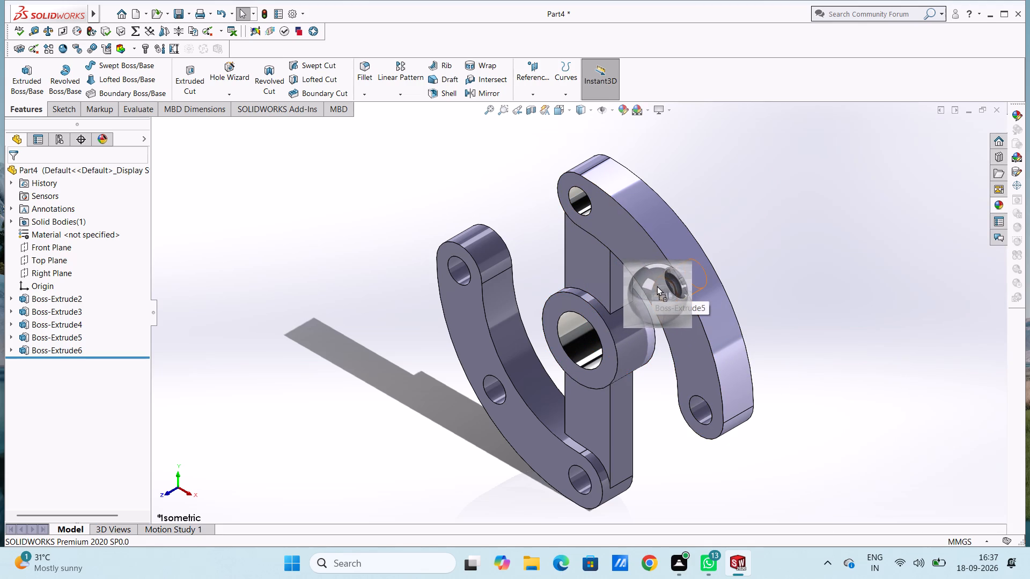
left_click_drag(657, 286, 656, 285)
left_click(655, 285)
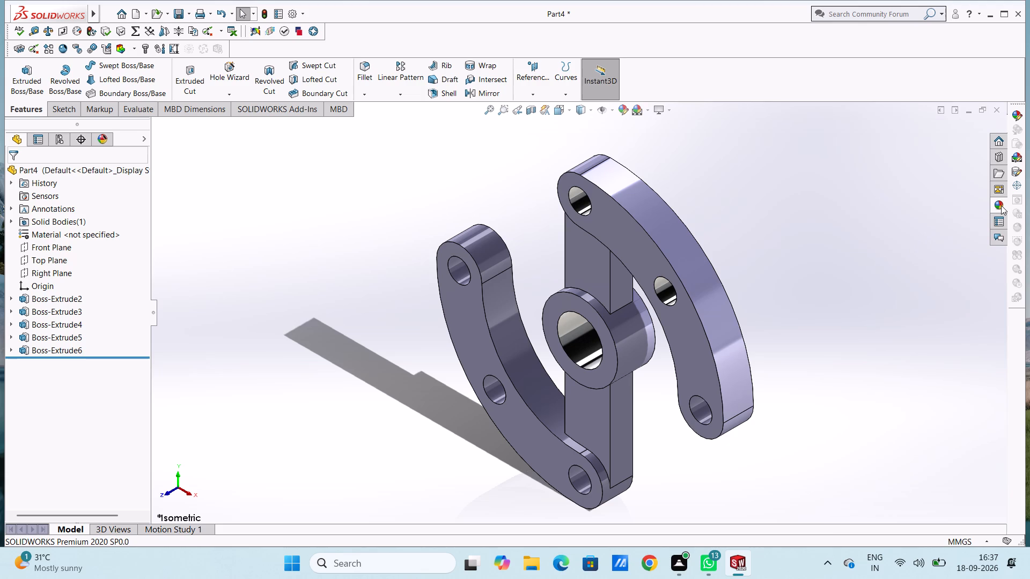
Apply the chromium plate appearance to the inner face of the hole at the first curved arm's lower end.
left_click(1001, 205)
left_click_drag(925, 322, 705, 452)
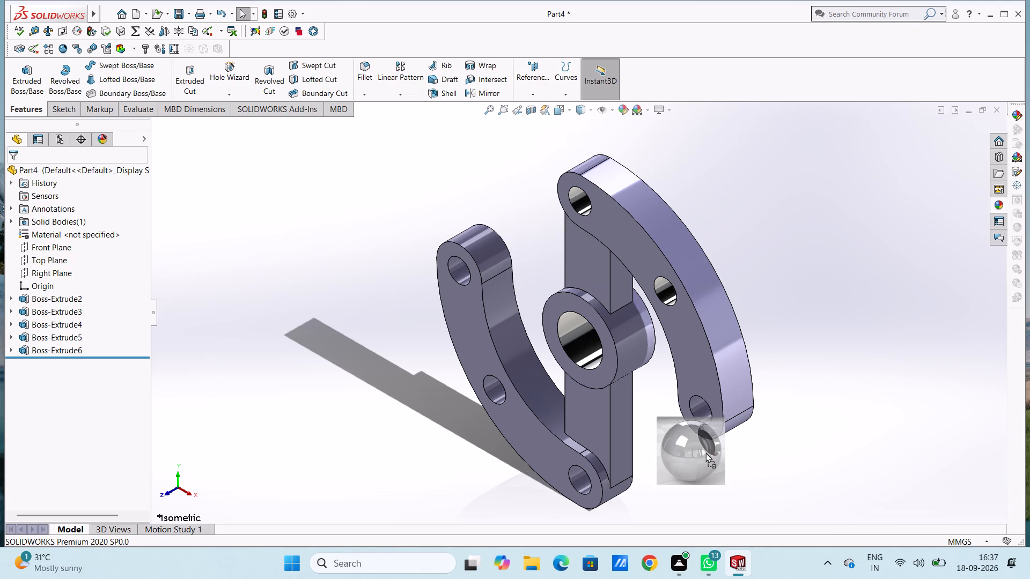
left_click_drag(705, 452, 695, 407)
left_click(695, 407)
Apply the chromium plate appearance to the inner face of the hole at the second curved arm's upper end.
middle_click_drag(660, 428, 682, 434)
scroll(419, 293, "down", 3)
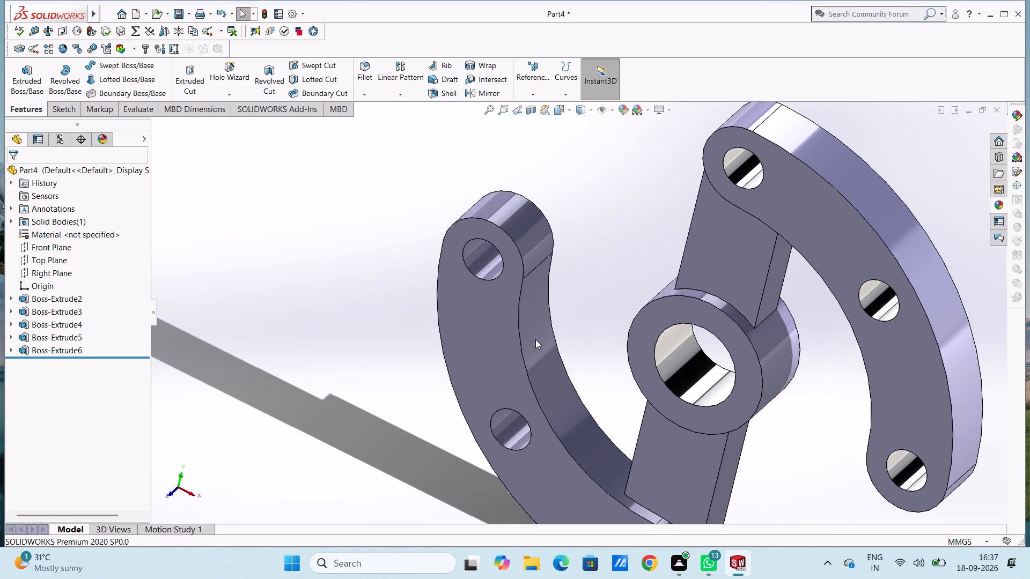
left_click(997, 204)
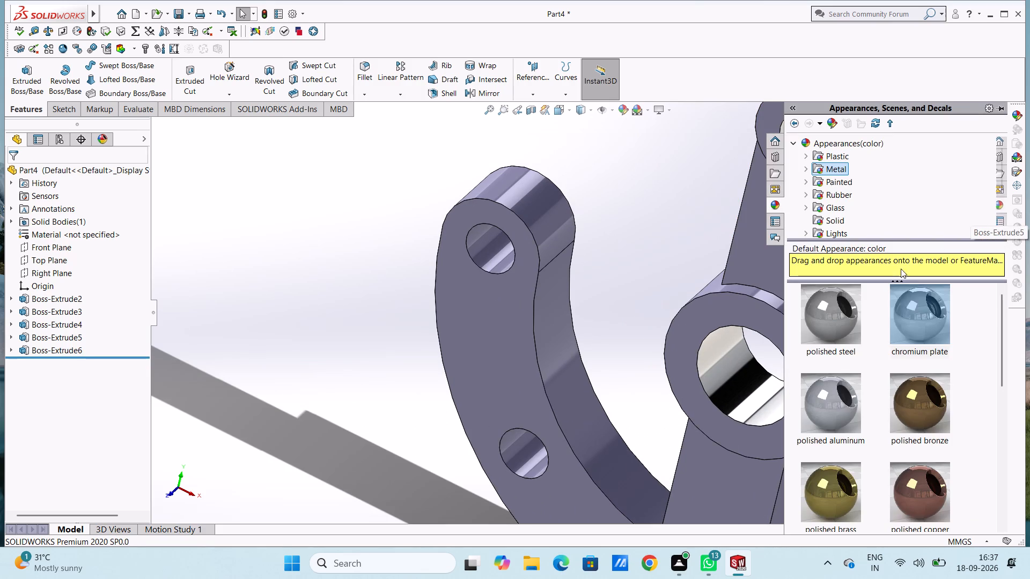
left_click_drag(926, 319, 485, 249)
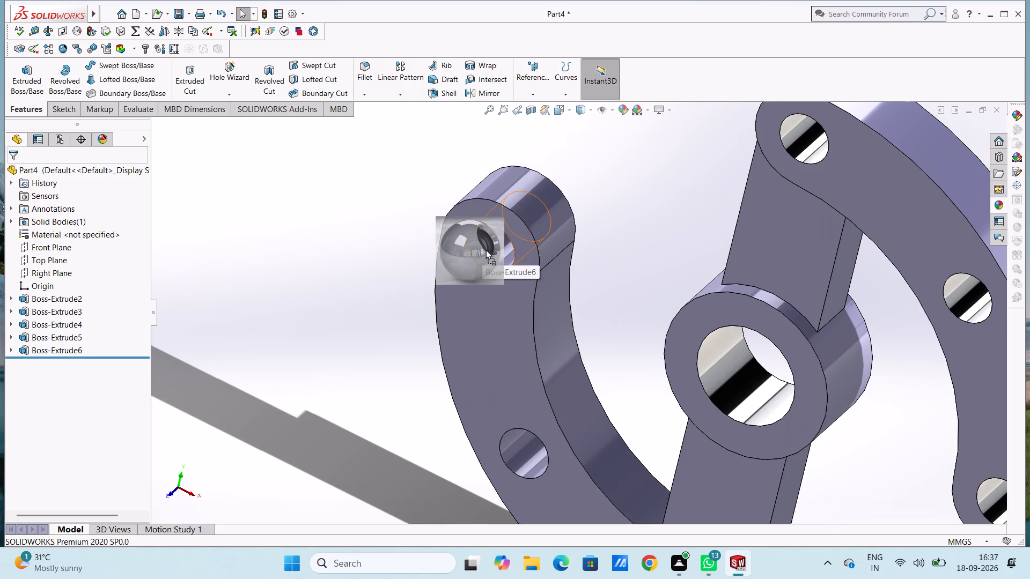
left_click_drag(485, 249, 485, 249)
left_click(485, 249)
Apply the chromium plate appearance to the inner face of the second curved arm's middle hole.
scroll(532, 467, "down", 4)
left_click(998, 205)
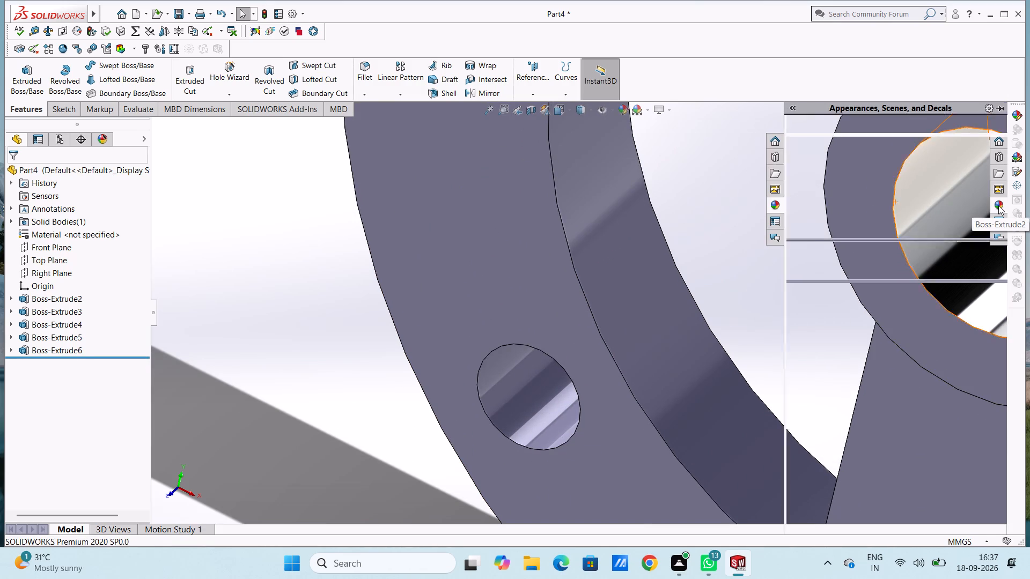
left_click_drag(925, 310, 482, 399)
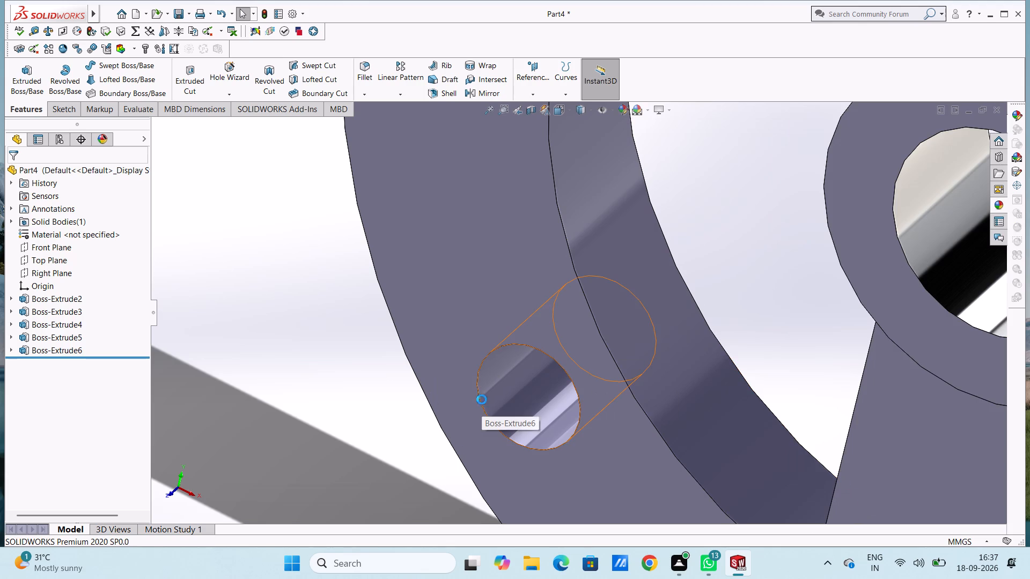
left_click(481, 399)
Apply the chromium plate appearance to the inner face of the hole at the second curved arm's lower end.
scroll(480, 399, "up", 9)
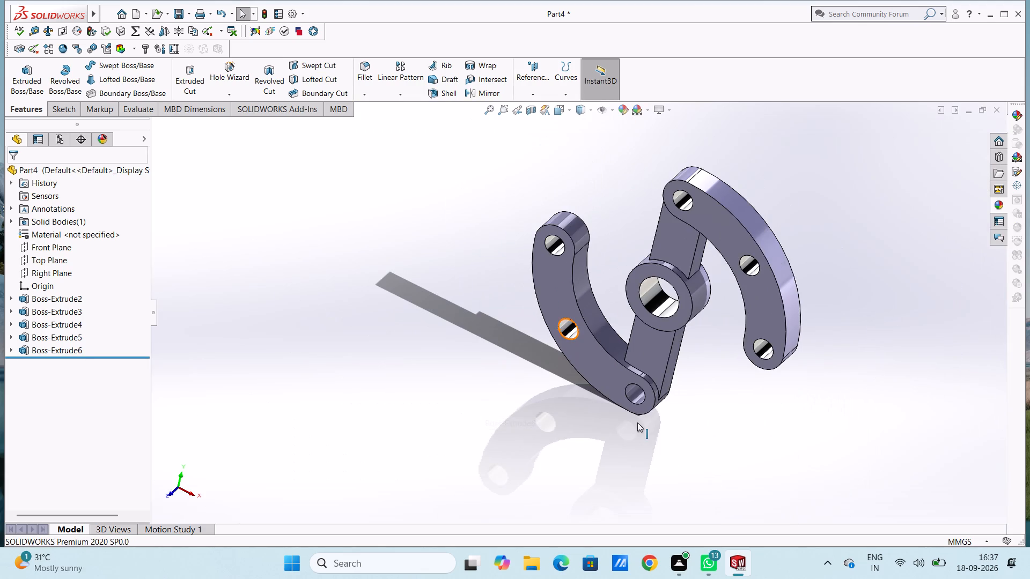
scroll(636, 382, "down", 6)
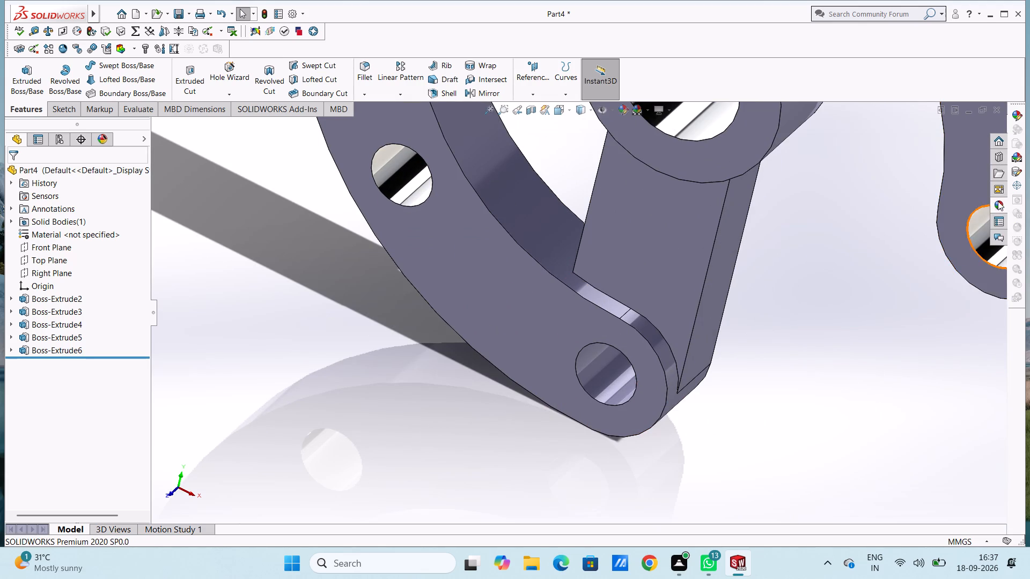
left_click(999, 203)
left_click_drag(928, 308, 698, 352)
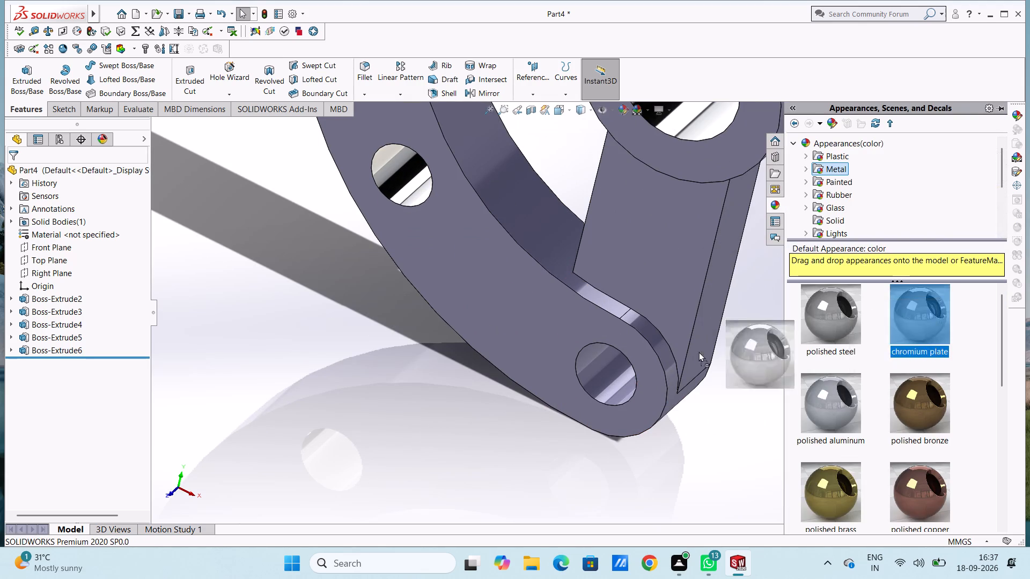
left_click_drag(698, 352, 602, 359)
left_click(602, 359)
Examine the whole link part from the front, sides and back, checking the part colour and the plated holes.
scroll(597, 381, "up", 5)
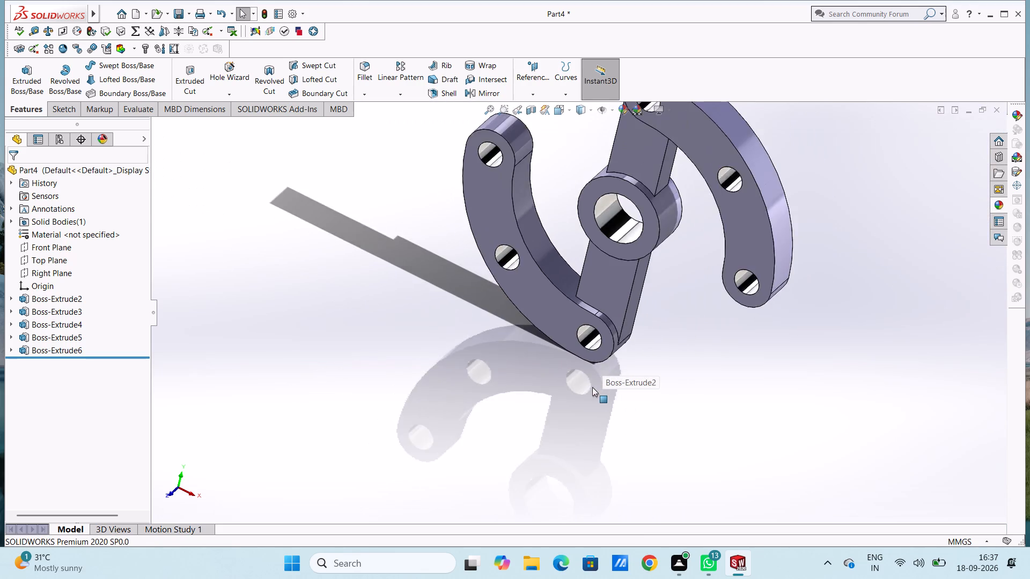
scroll(592, 387, "up", 4)
key("Escape")
key("Escape")
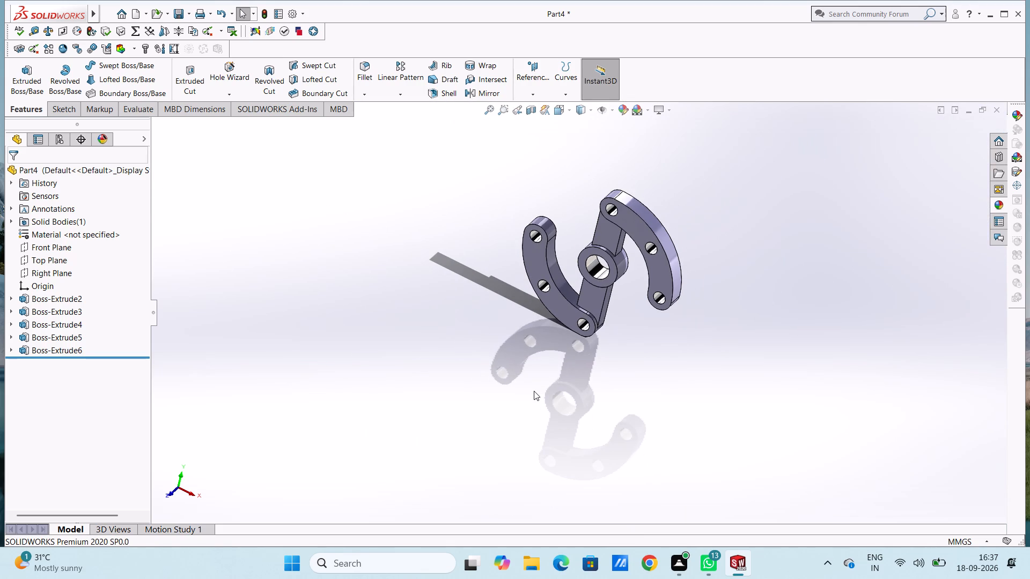
key("Escape")
key("Escape")
middle_click_drag(727, 332, 468, 355)
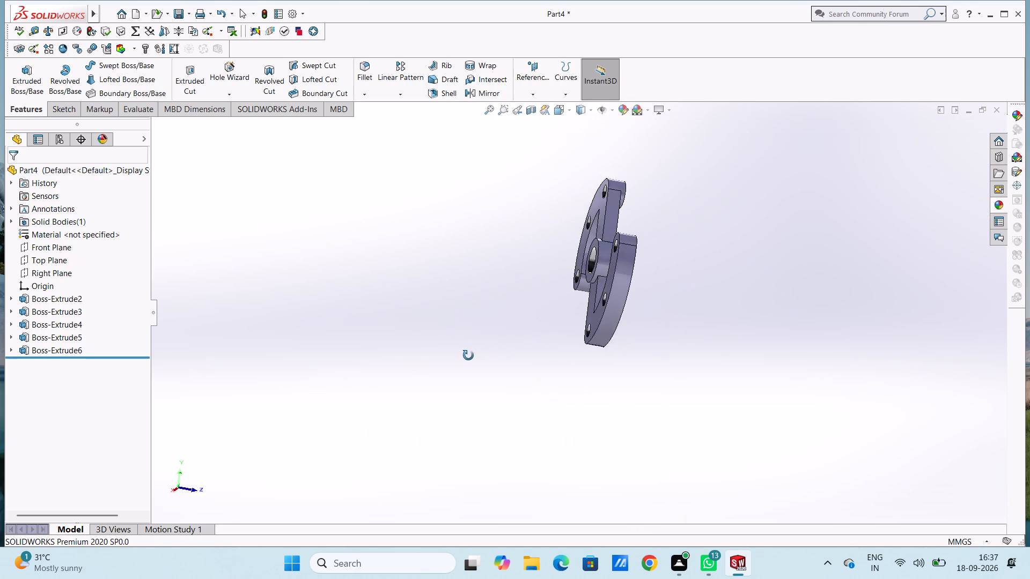
middle_click_drag(468, 355, 279, 384)
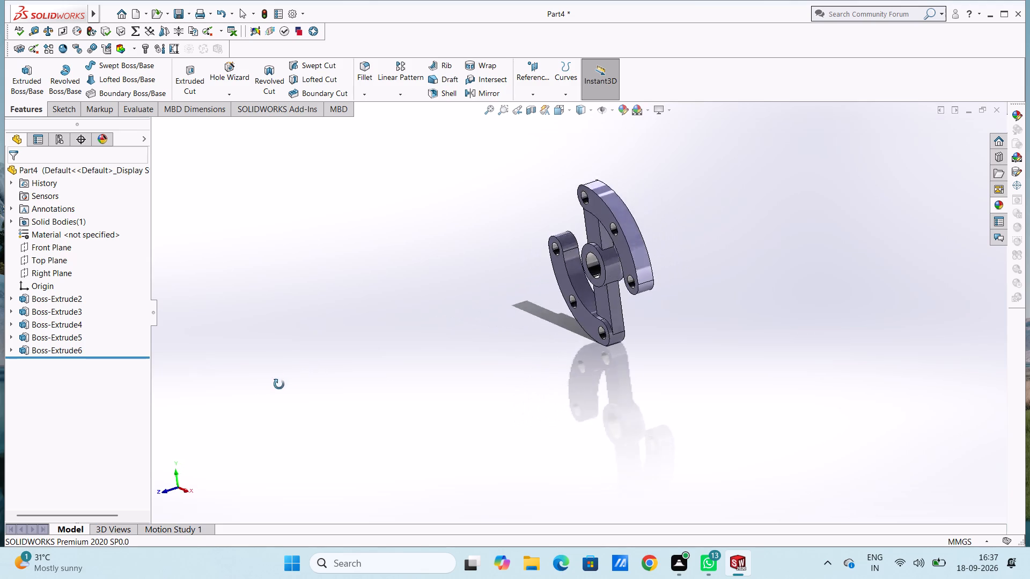
middle_click_drag(279, 384, 160, 414)
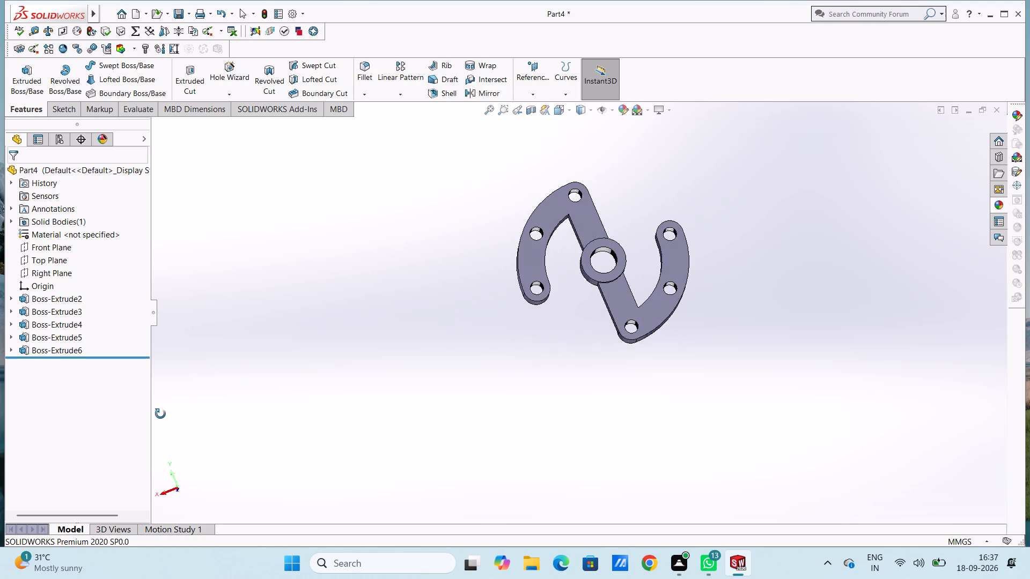
middle_click_drag(160, 414, 372, 404)
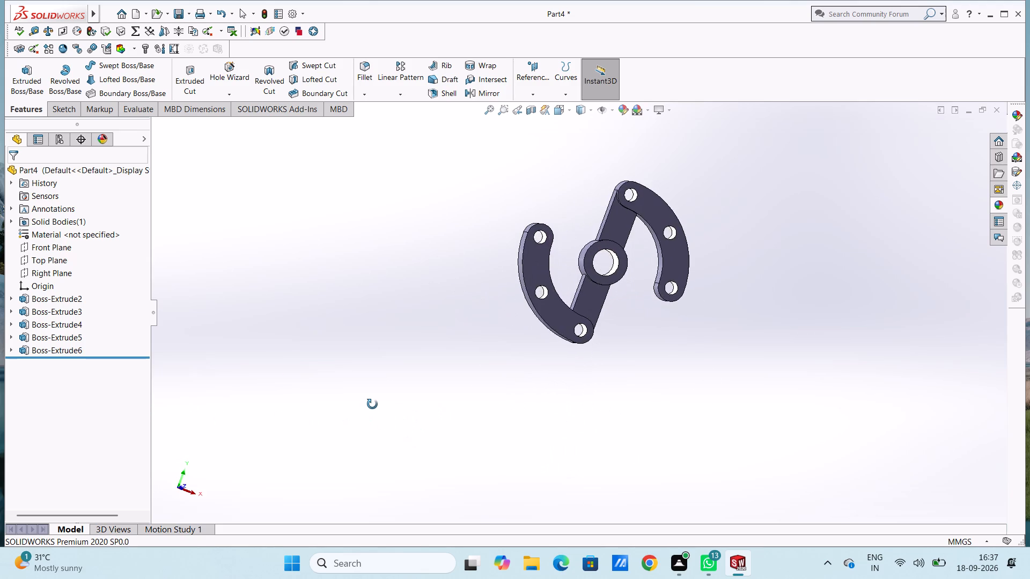
middle_click_drag(372, 404, 516, 390)
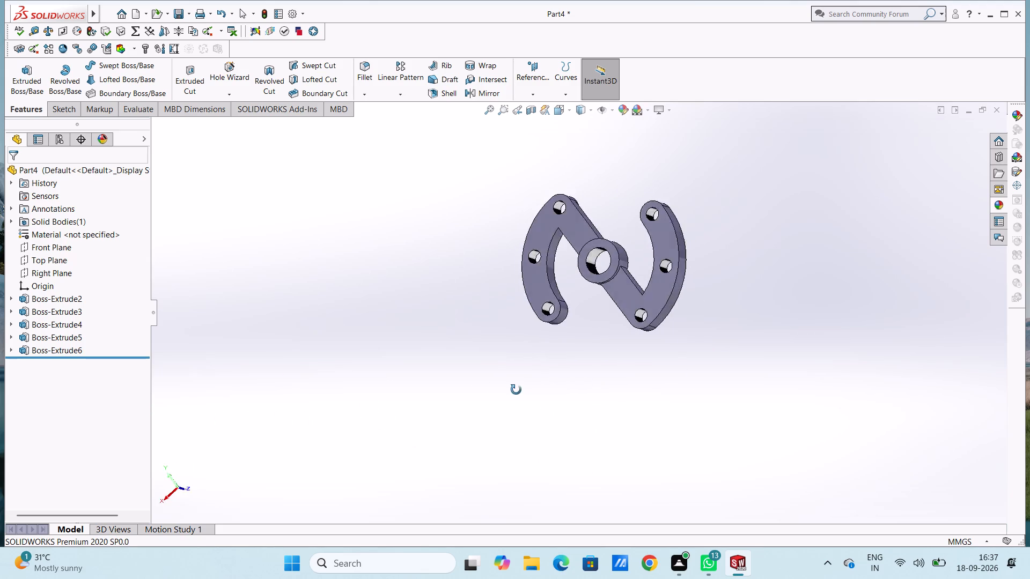
middle_click_drag(516, 390, 461, 373)
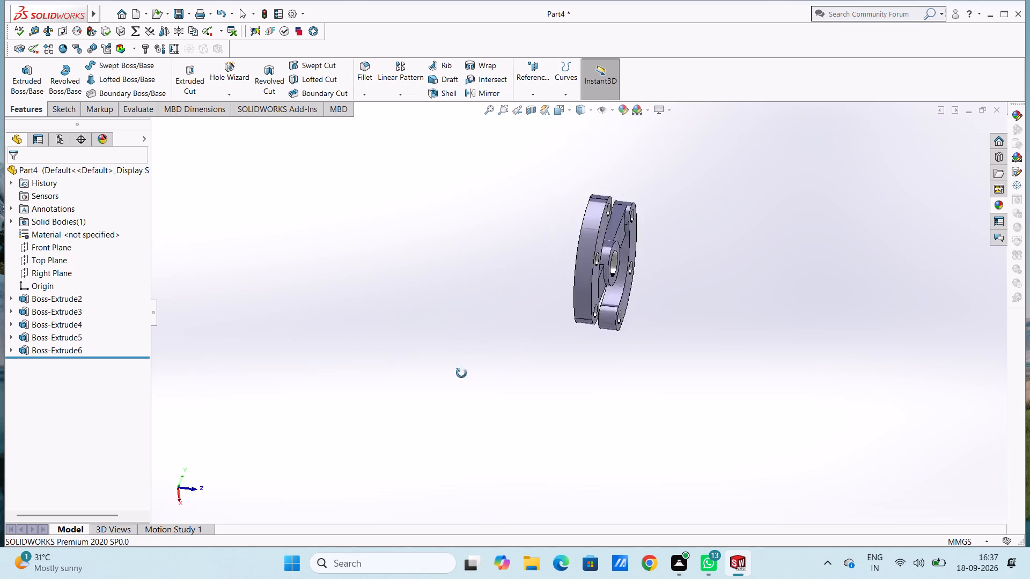
middle_click_drag(461, 373, 771, 406)
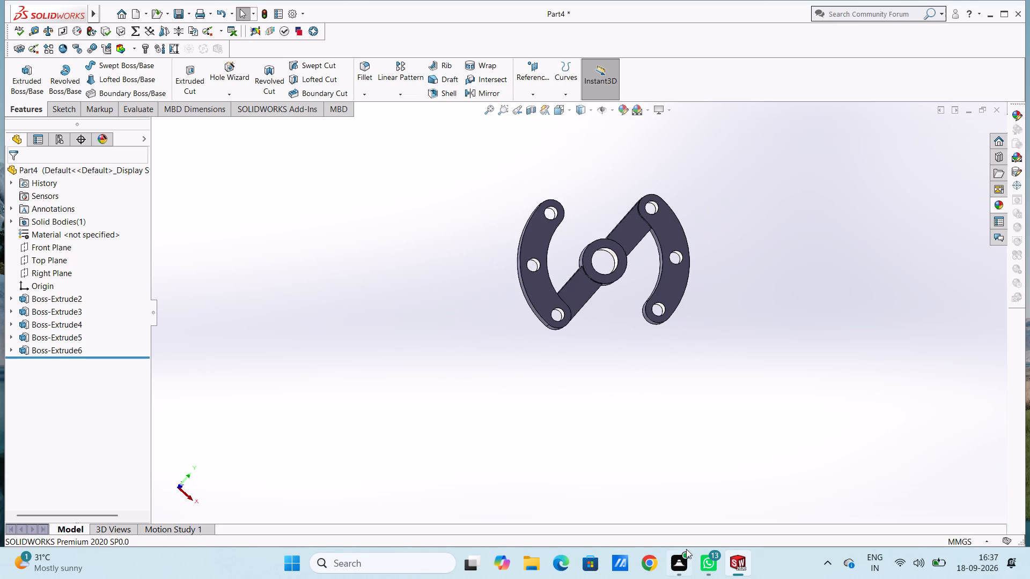
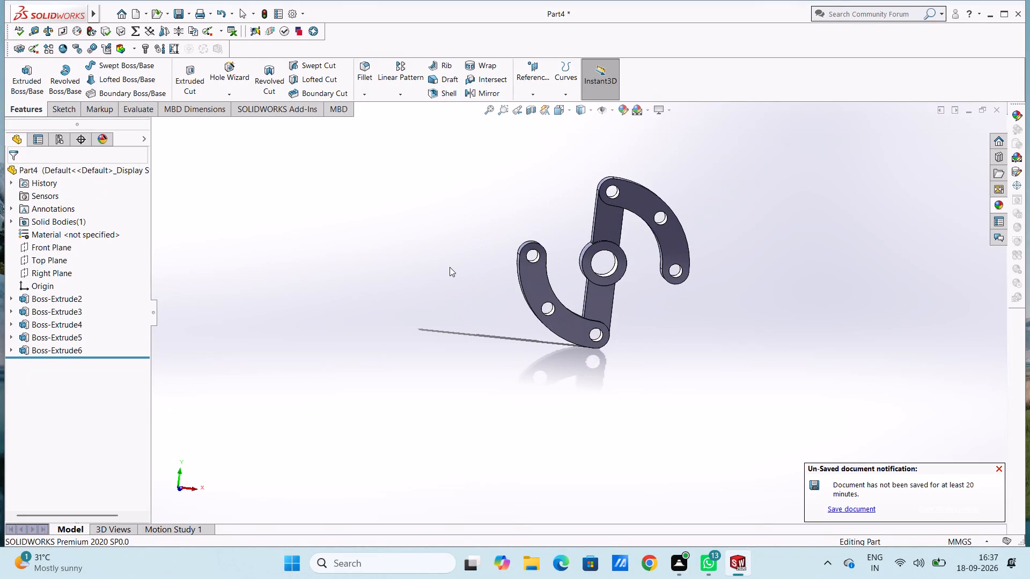
Save the part in the Documents folder under the file name "tripple lug curved swing arm".
key("ctrl+s")
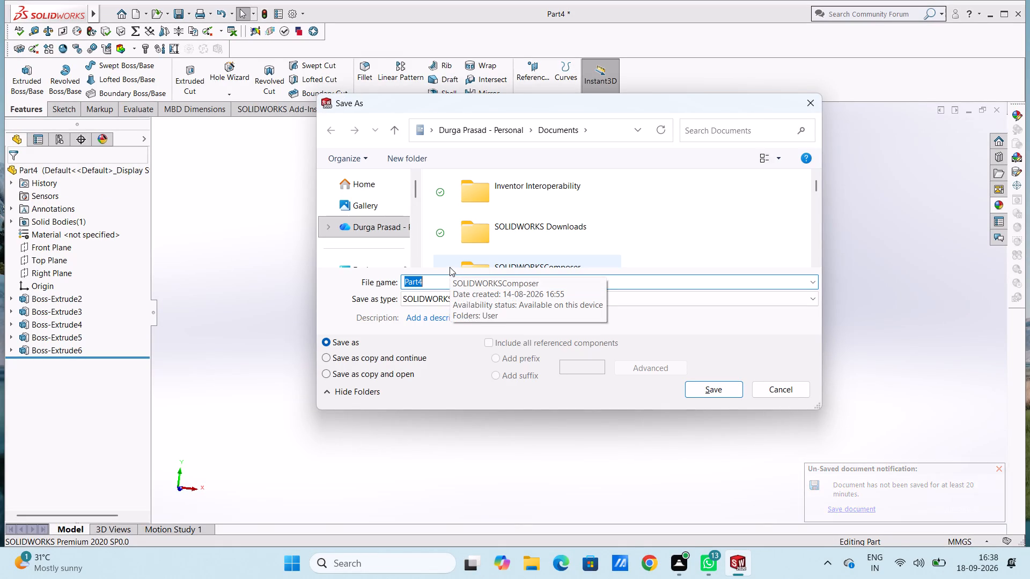
type("tr")
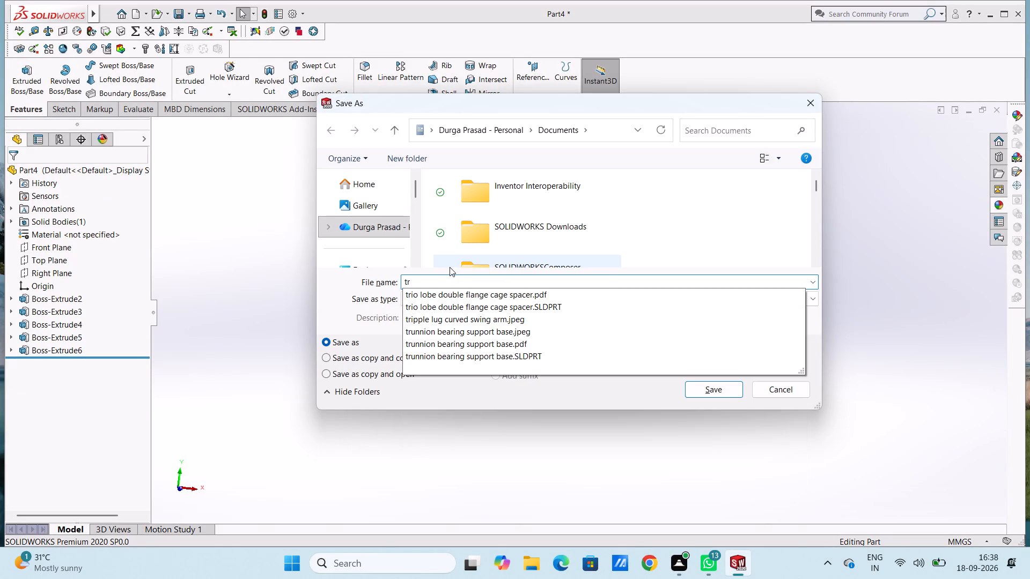
type("ipple")
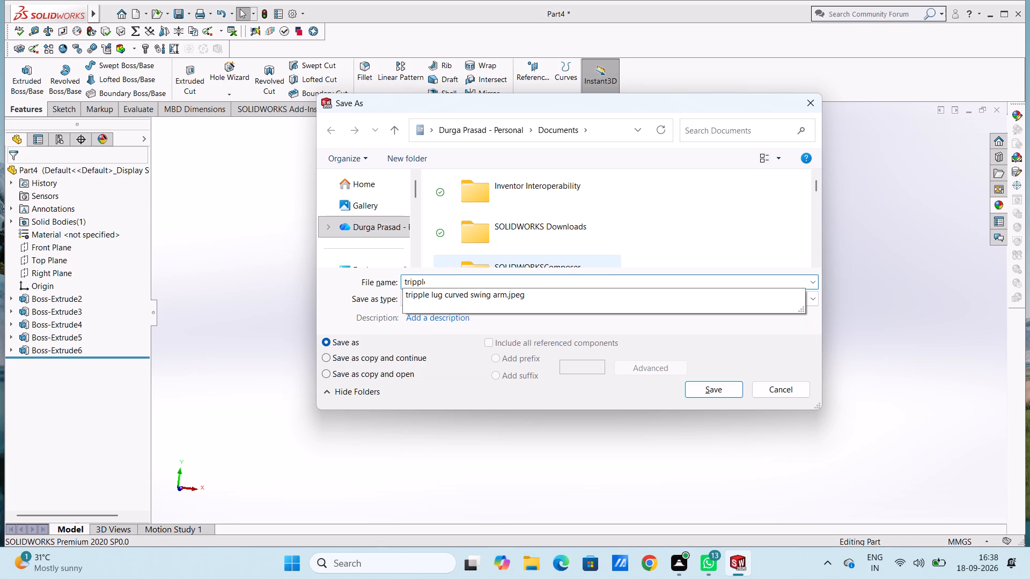
key("space")
type("lug")
key("space")
type("cu")
type("rved")
key("space")
type("sw")
type("ing ar")
key("m")
left_click(709, 388)
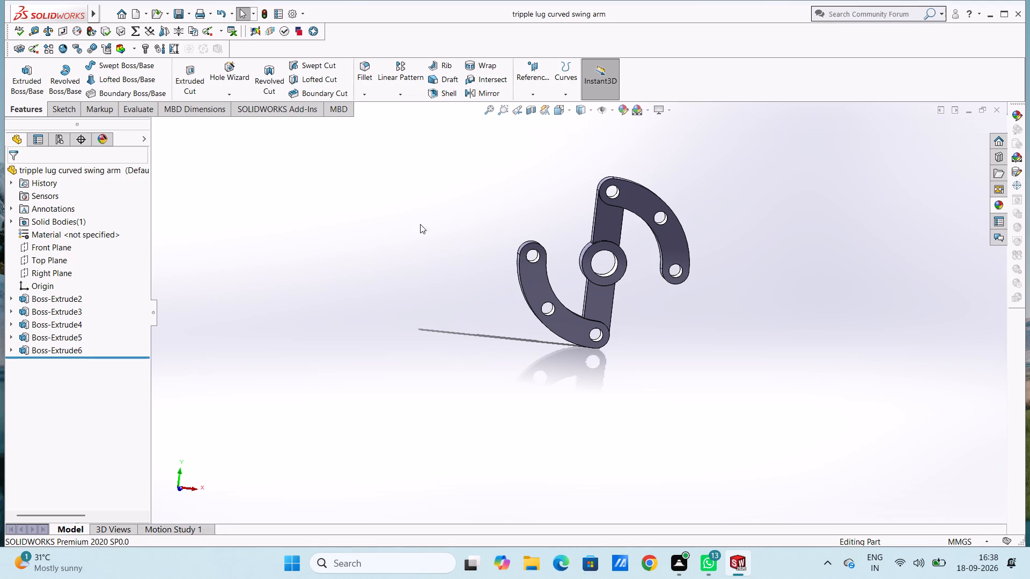
Save a copy of the part in Adobe Portable Document Format (*.pdf), keeping the name "tripple lug curved swing arm".
left_click(188, 16)
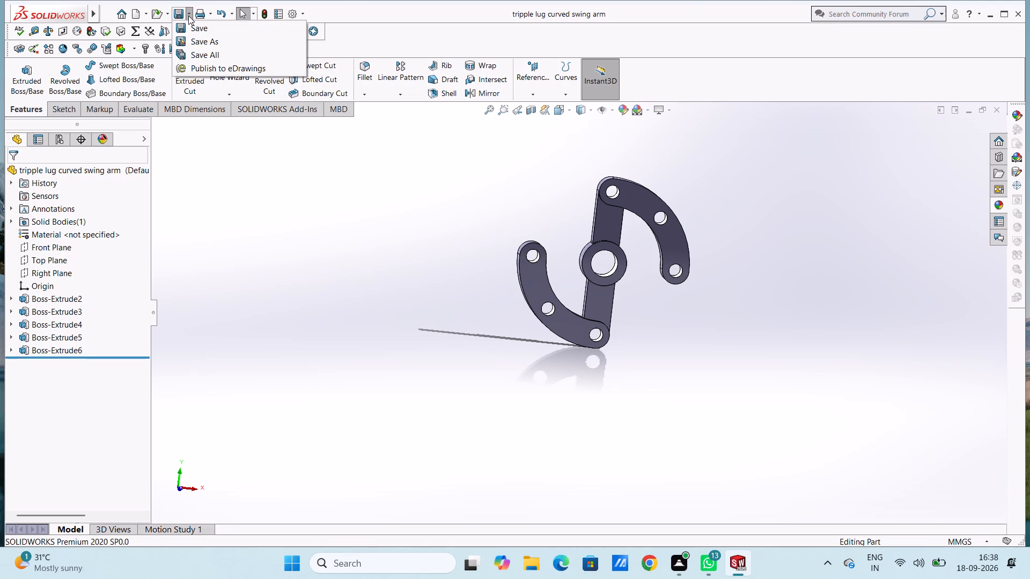
left_click(200, 38)
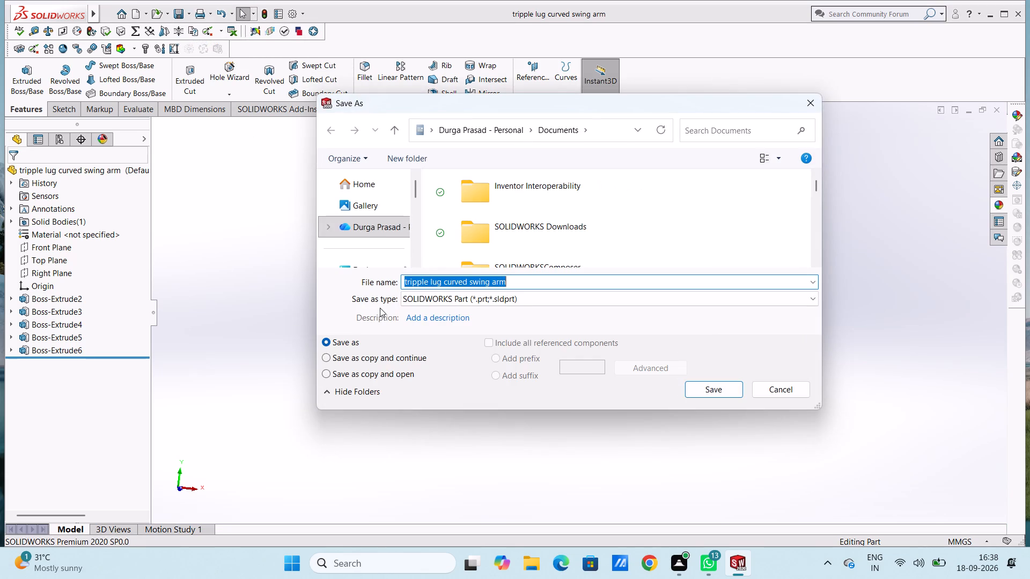
left_click(535, 299)
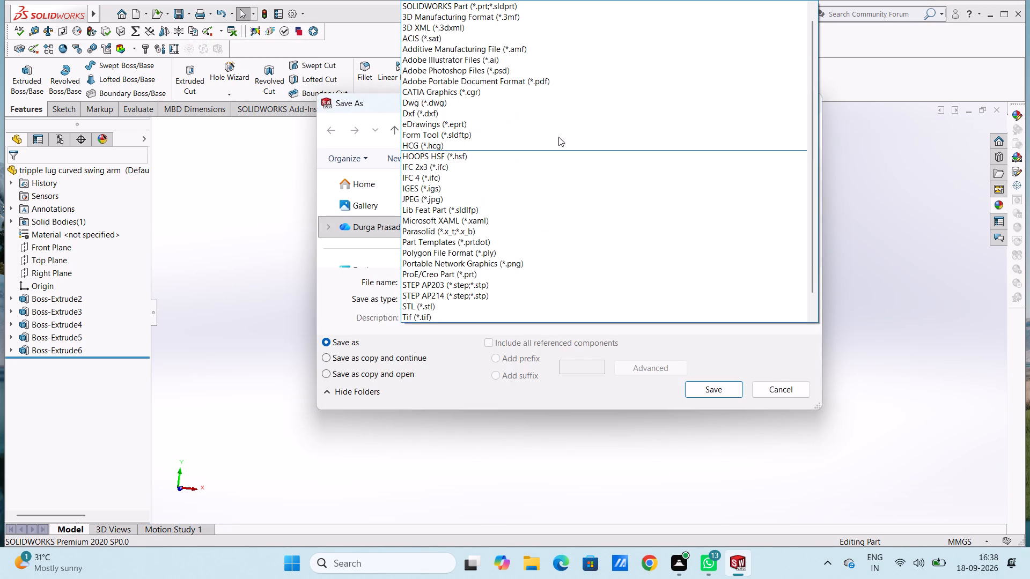
left_click(558, 80)
left_click(704, 415)
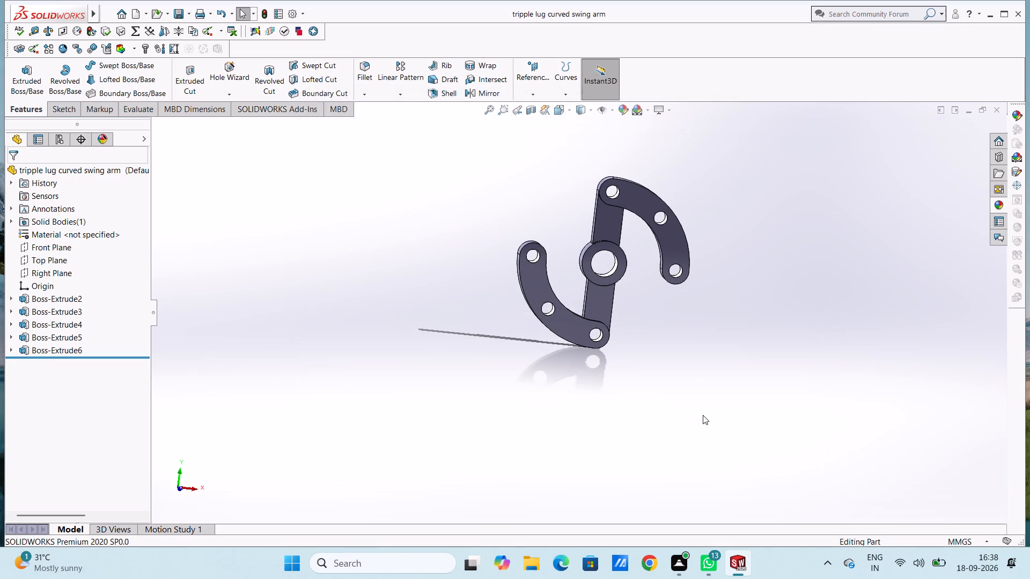
Save the part again with the model set to the isometric view.
key("ctrl+7")
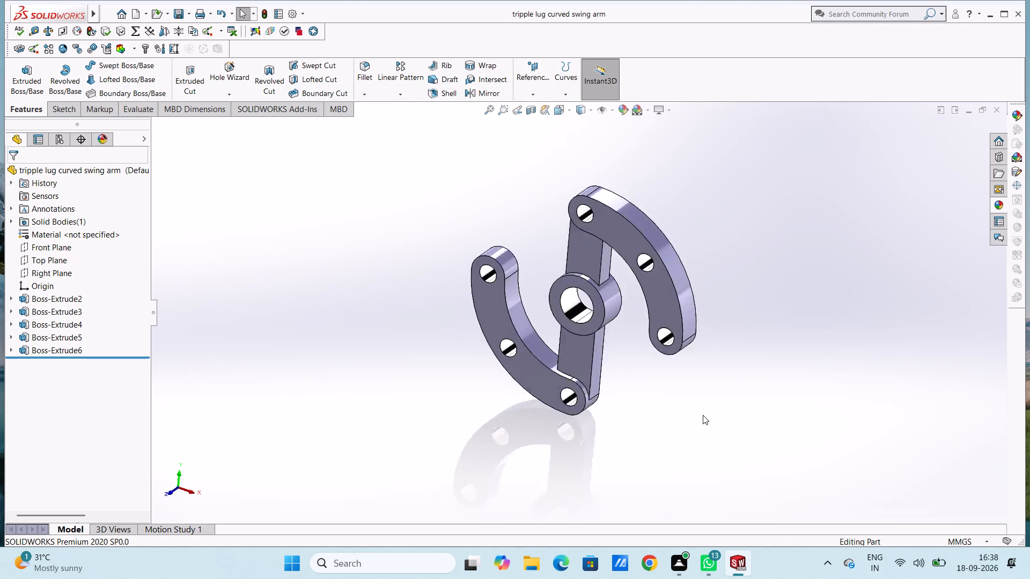
key("ctrl+s")
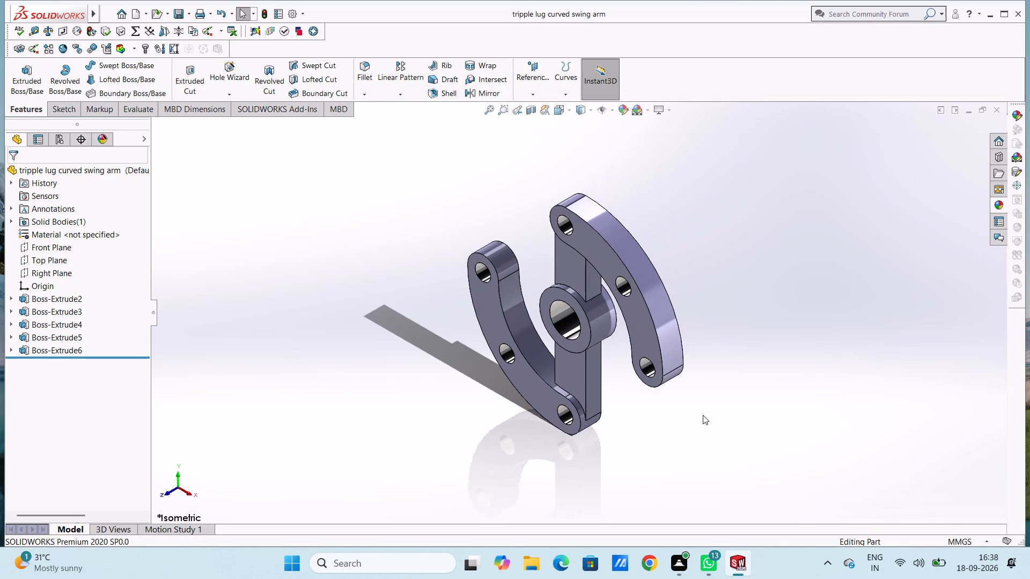